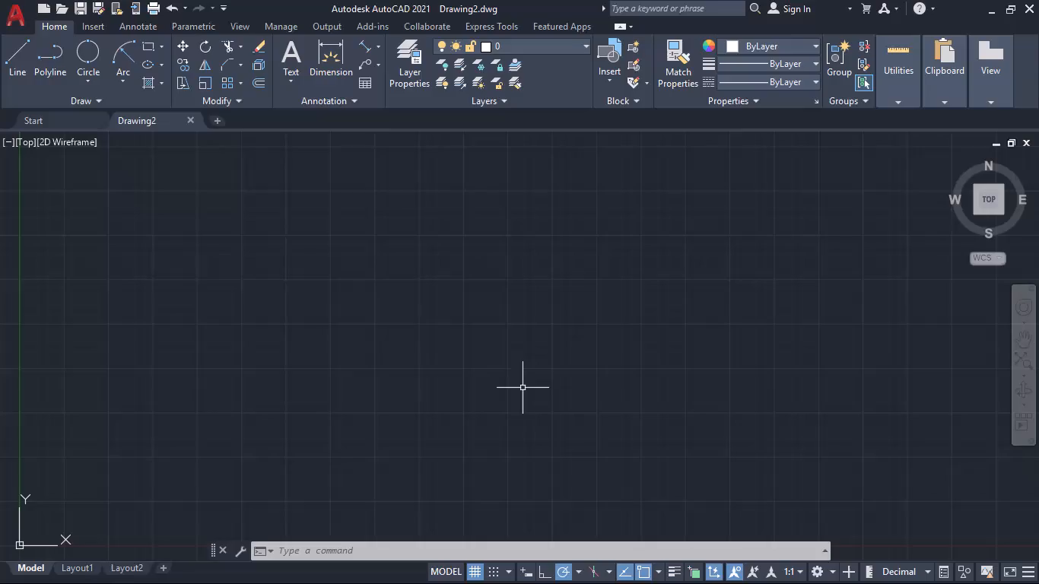
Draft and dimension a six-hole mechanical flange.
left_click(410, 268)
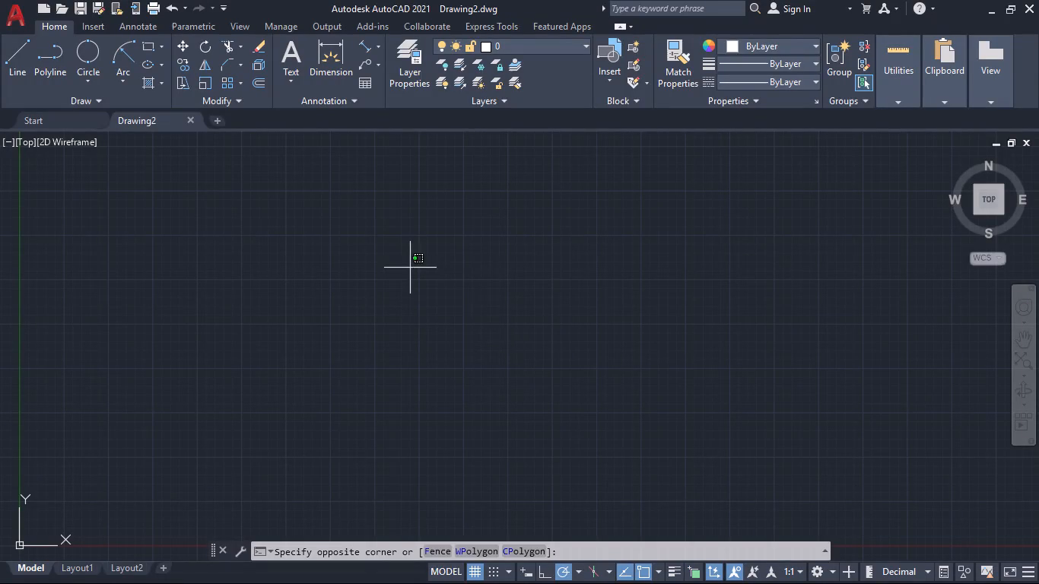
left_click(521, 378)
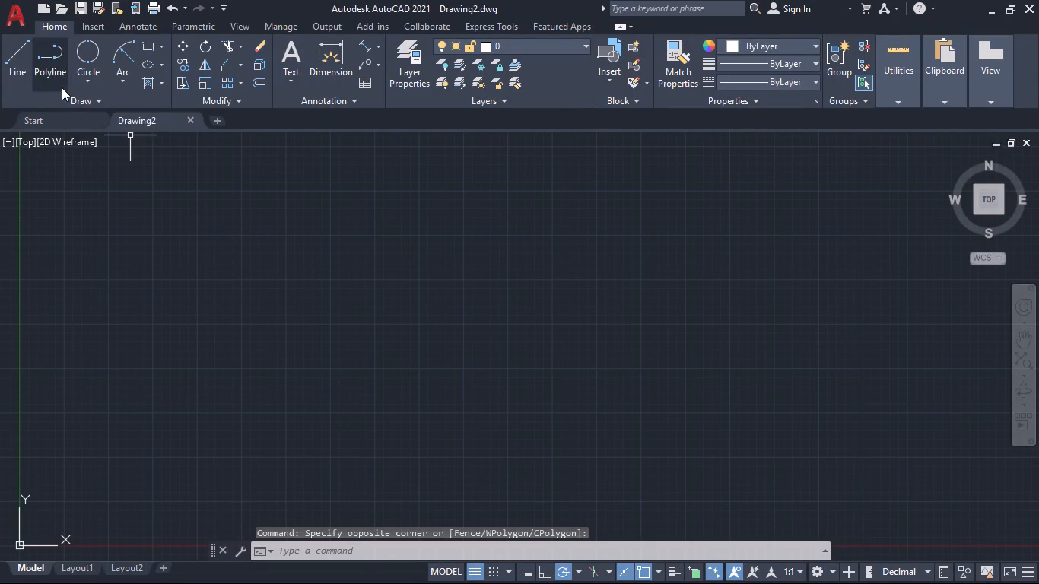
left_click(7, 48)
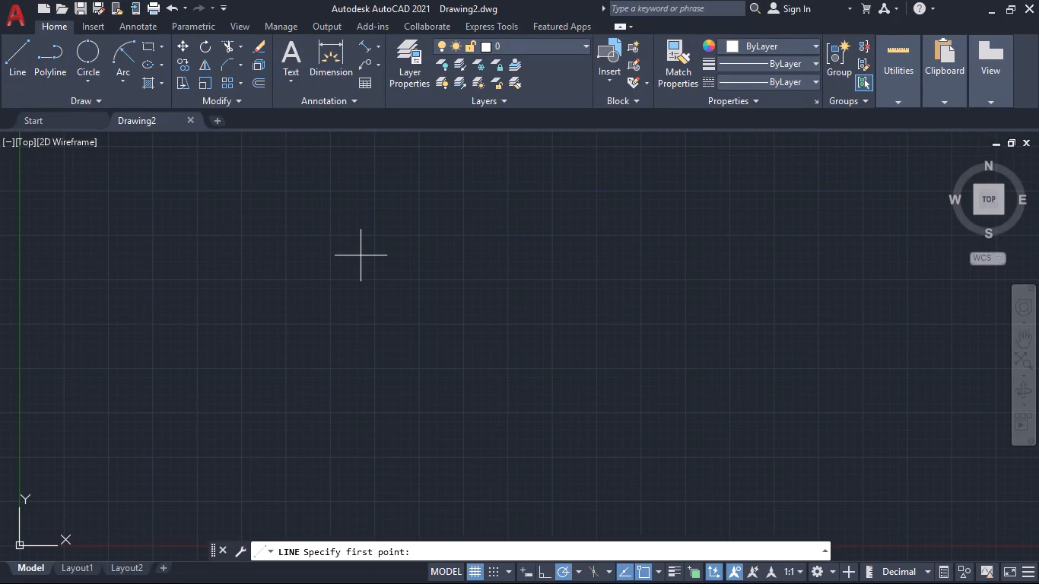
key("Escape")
Configure the drawing units to decimal length with one-decimal precision (0.0) and millimeters as the insertion scale.
type("un")
key("Return")
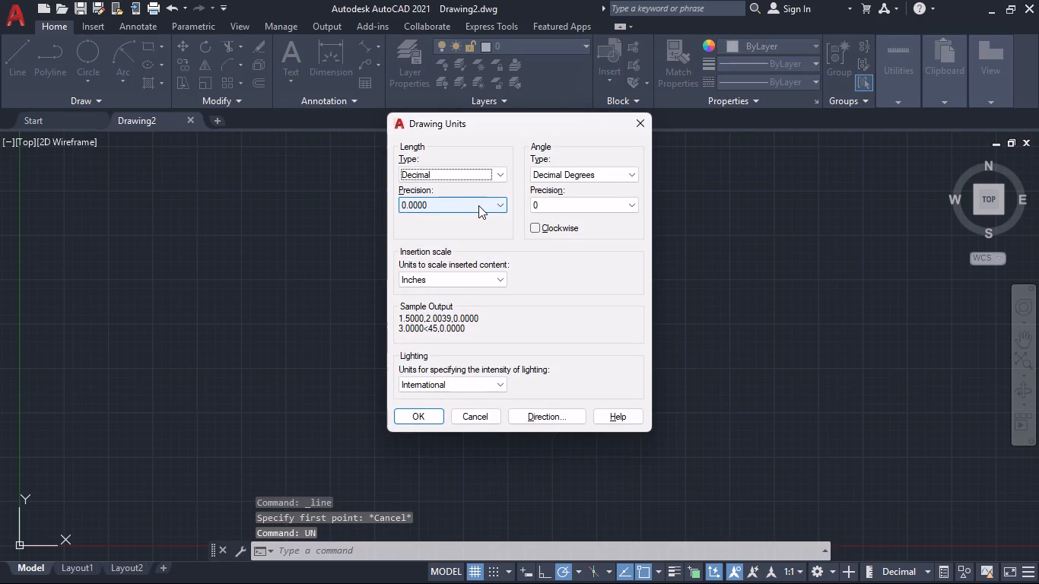
left_click(478, 205)
left_click(440, 227)
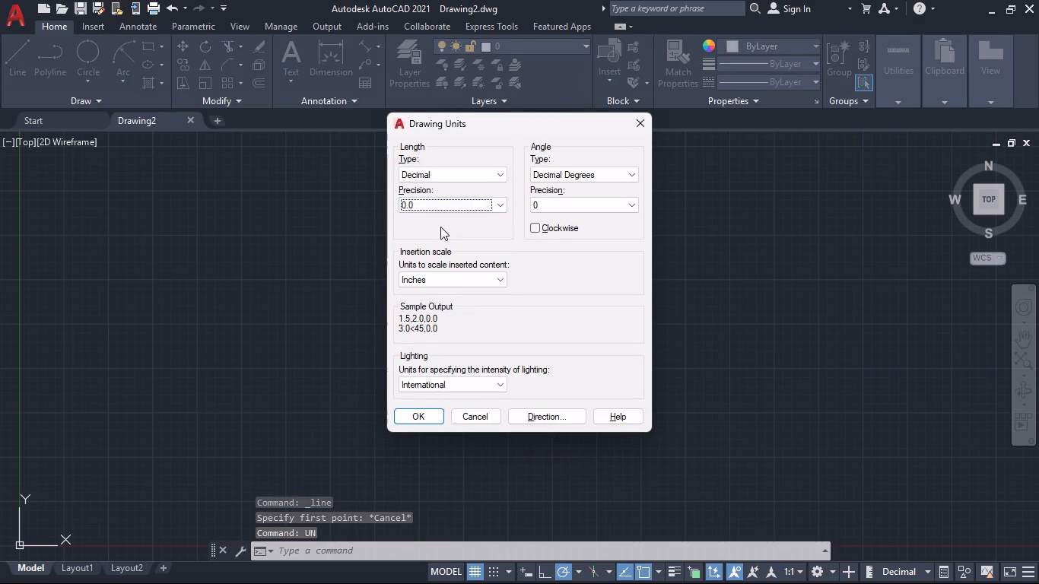
left_click(495, 206)
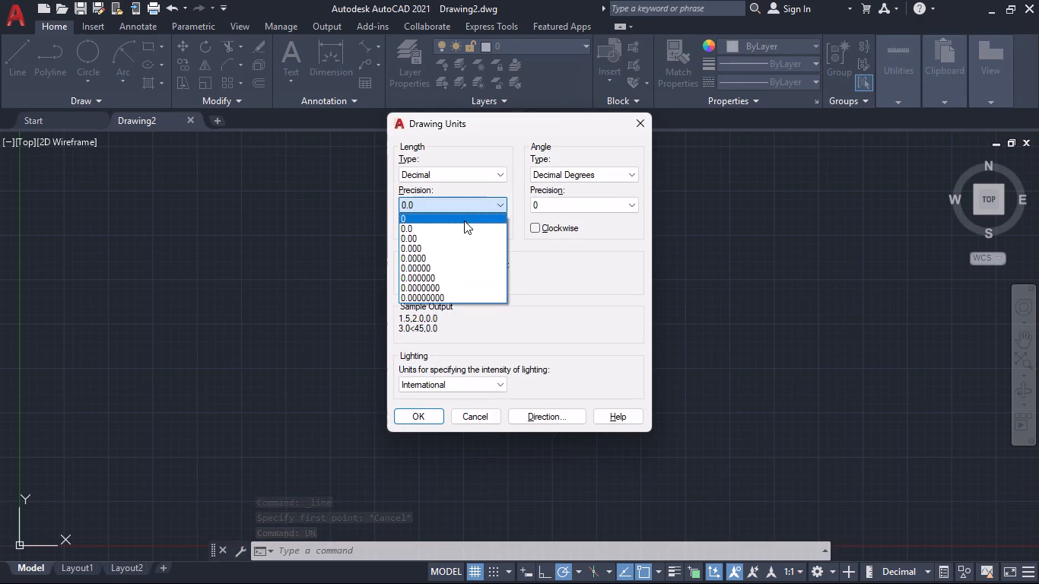
left_click(464, 218)
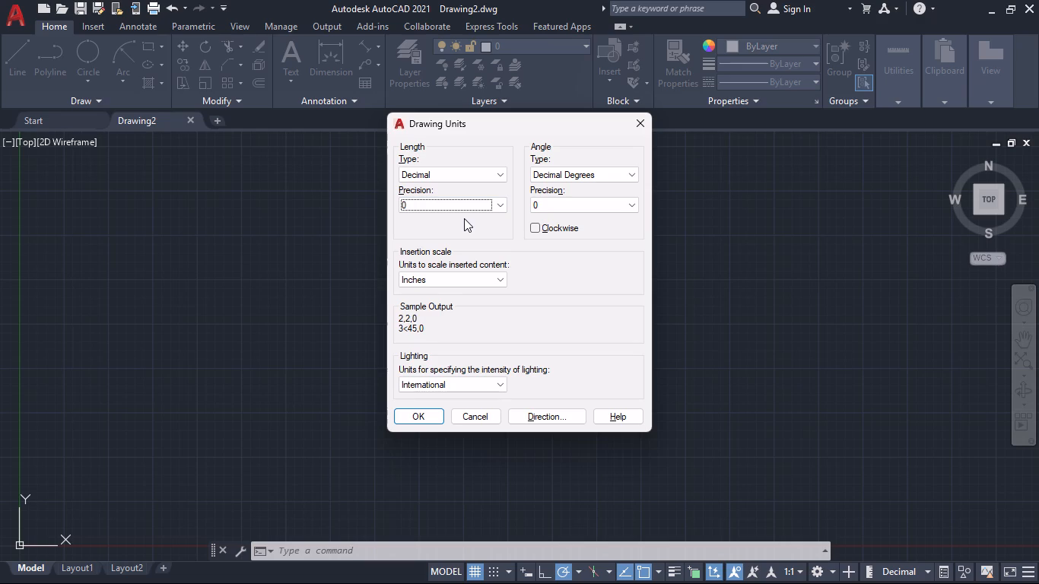
left_click(472, 202)
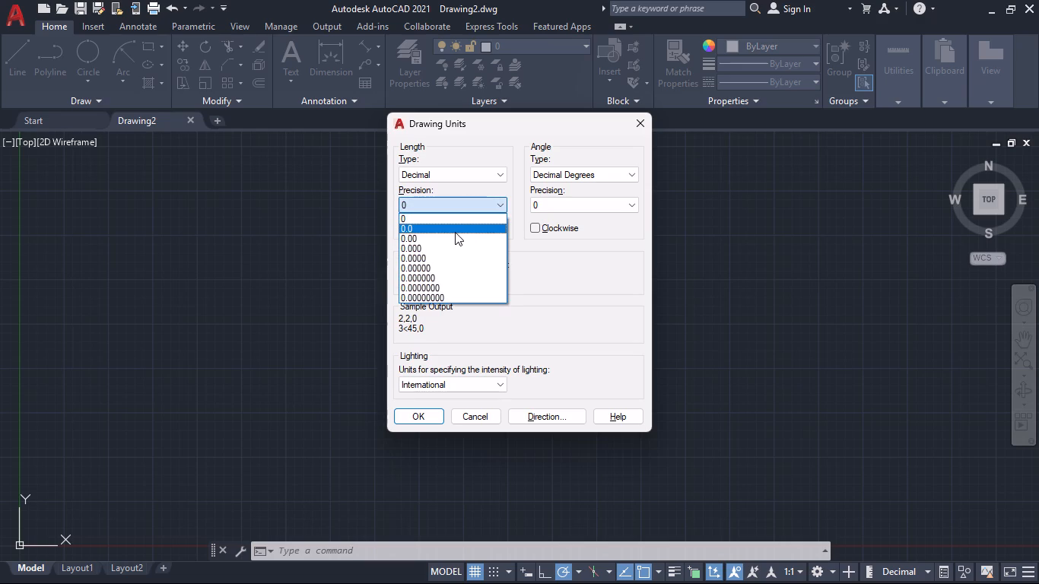
left_click(454, 224)
left_click(449, 280)
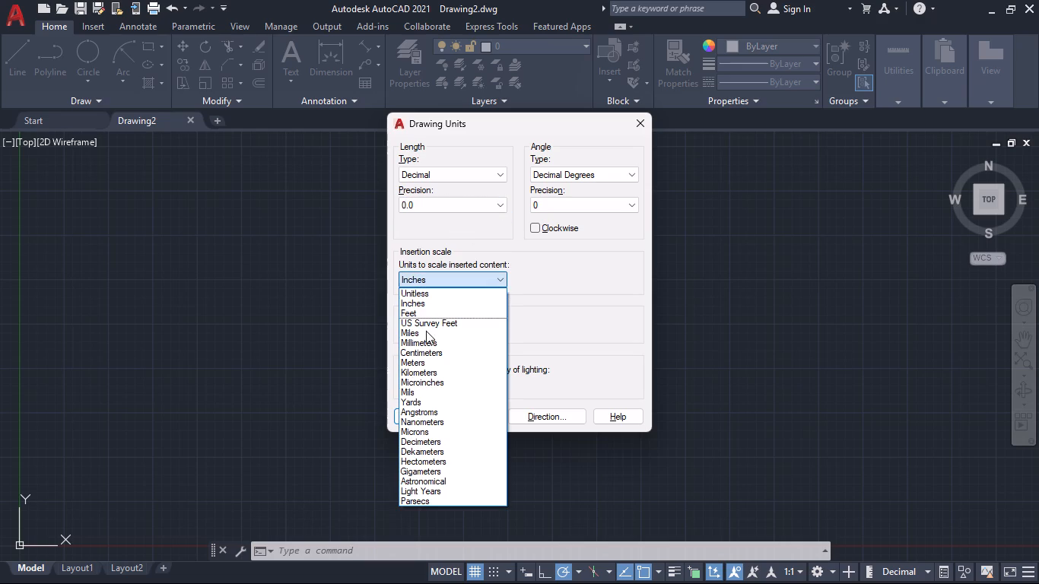
left_click(418, 344)
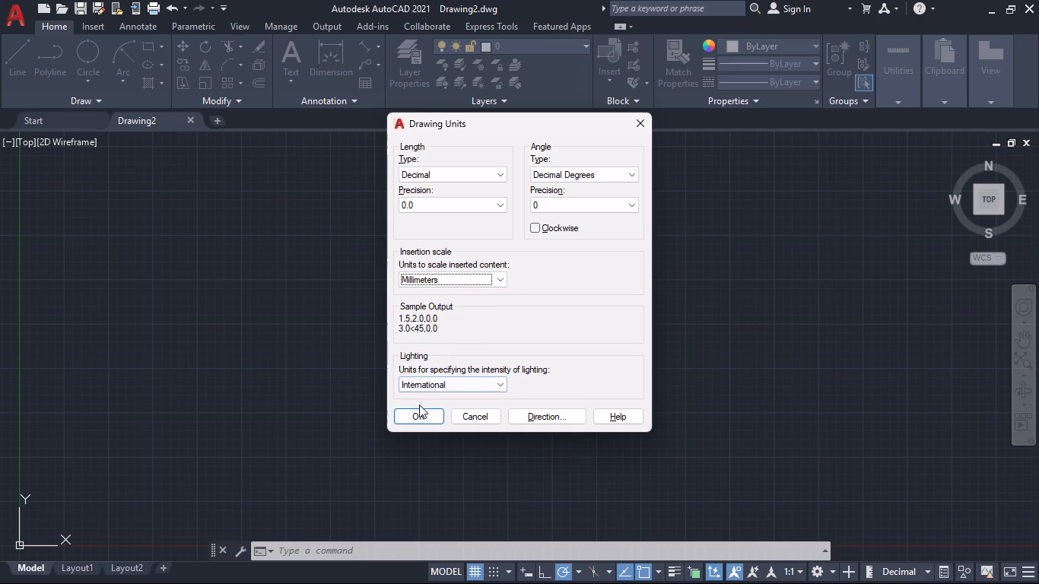
double_click(419, 405)
left_click(416, 411)
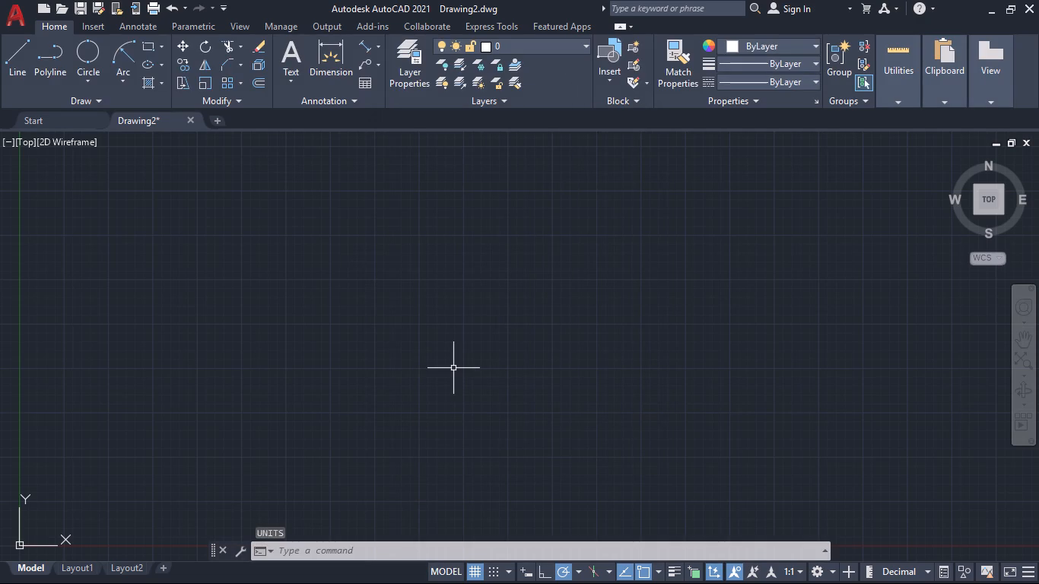
Draw a horizontal line 42.5 mm long, running rightward from a free start point above the X axis.
left_click(12, 49)
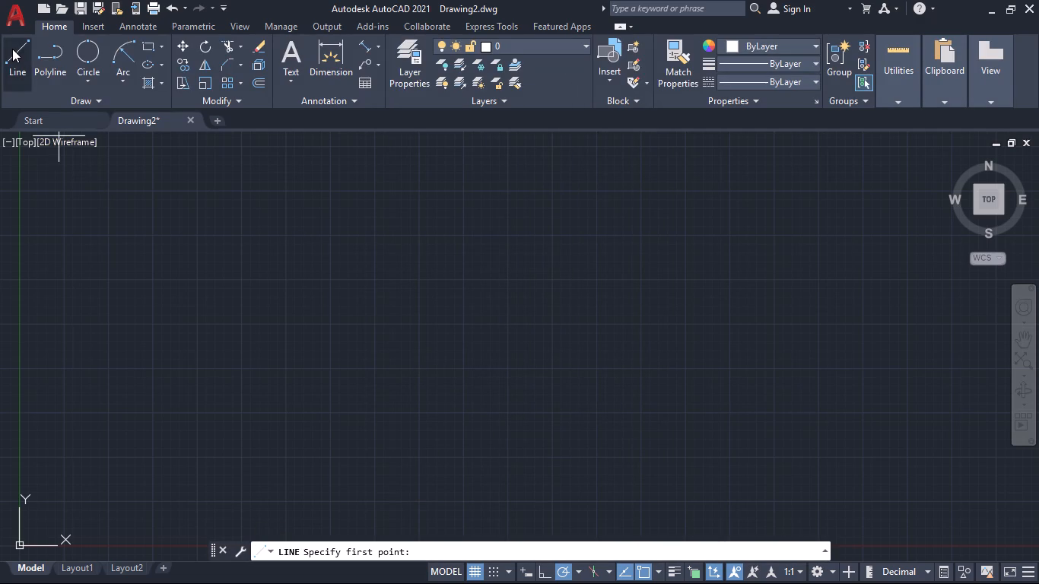
left_click(366, 278)
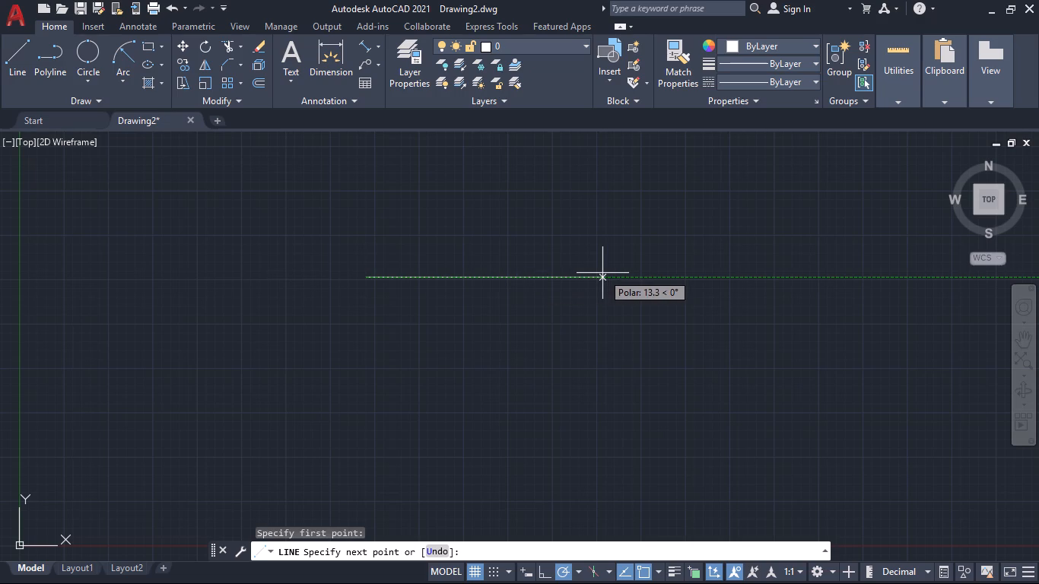
type("42.")
key("5")
key("Return")
scroll(602, 273, "down", 9, "ctrl")
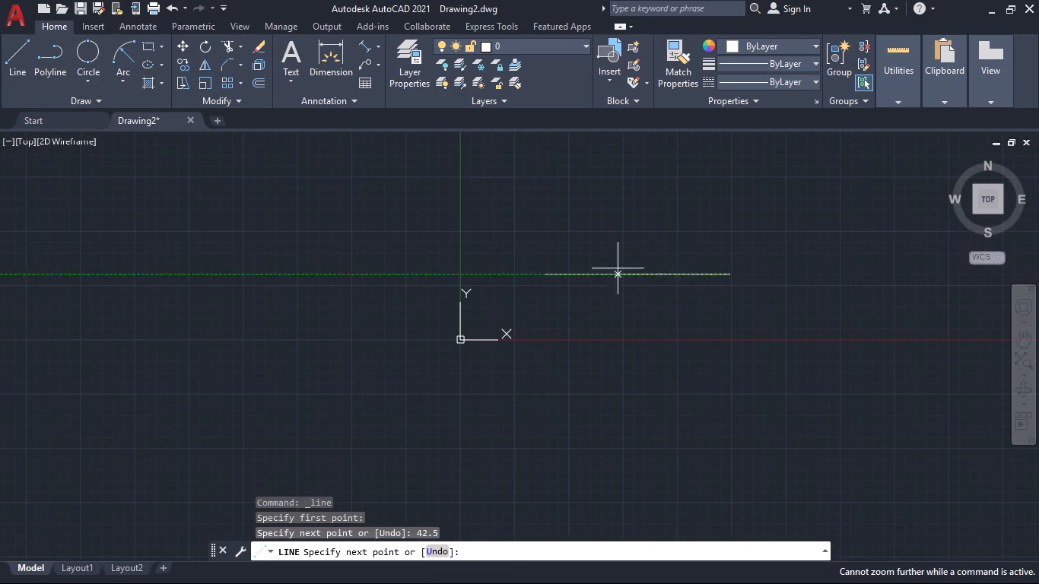
key("space")
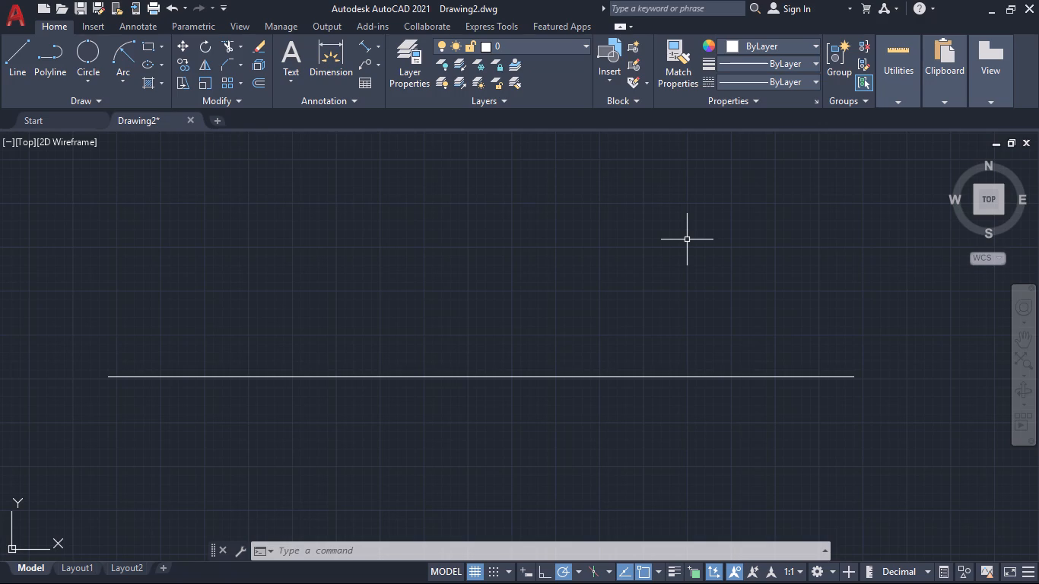
Draw a circle of diameter 25.5 mm centred on the right end of the horizontal line.
left_click(86, 78)
left_click(106, 131)
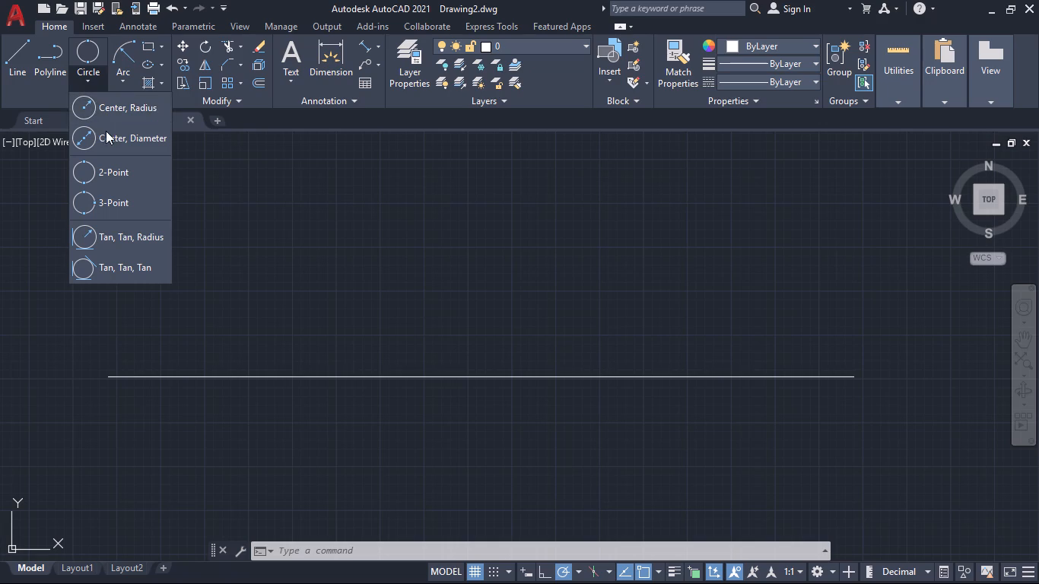
left_click(853, 377)
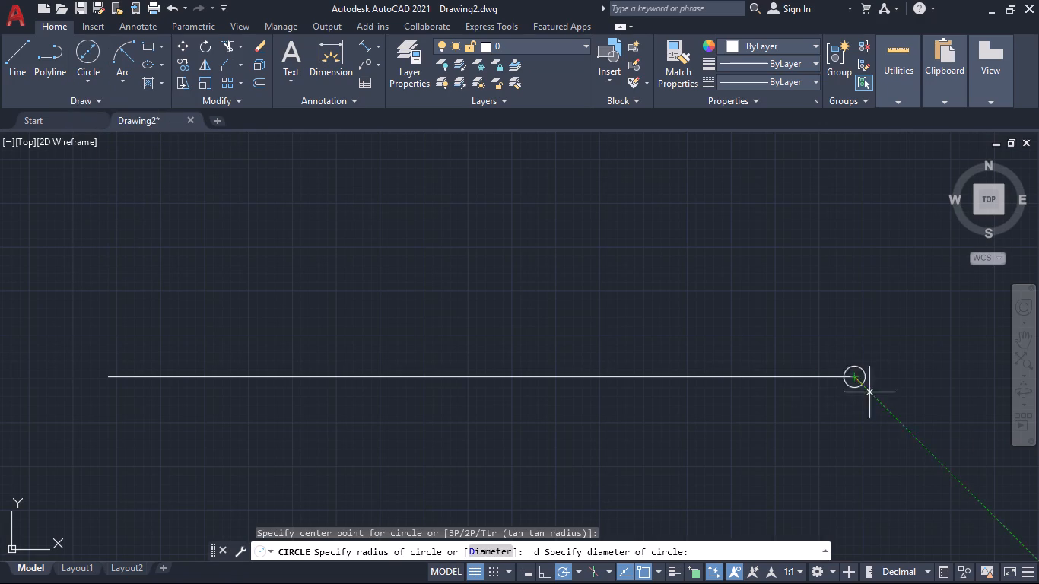
type("25.5")
key("Return")
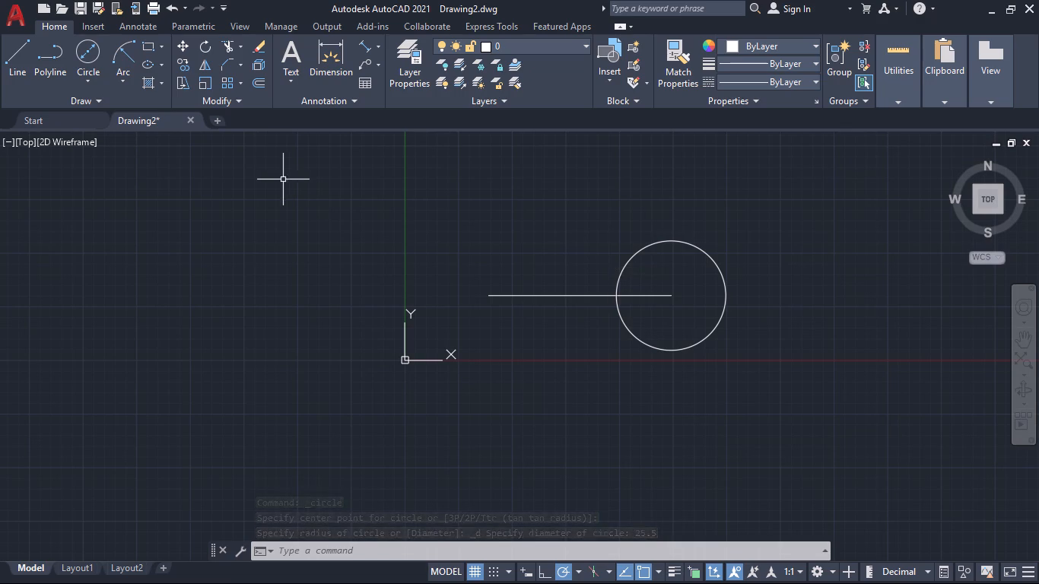
Draw a concentric circle of diameter 40 mm around the 25.5 mm circle.
left_click(83, 53)
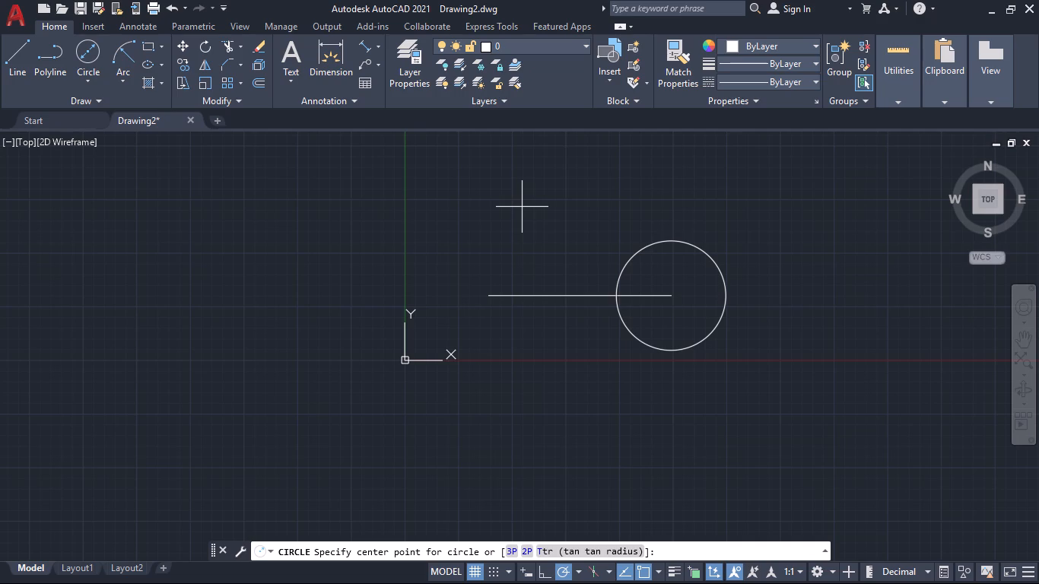
left_click(671, 297)
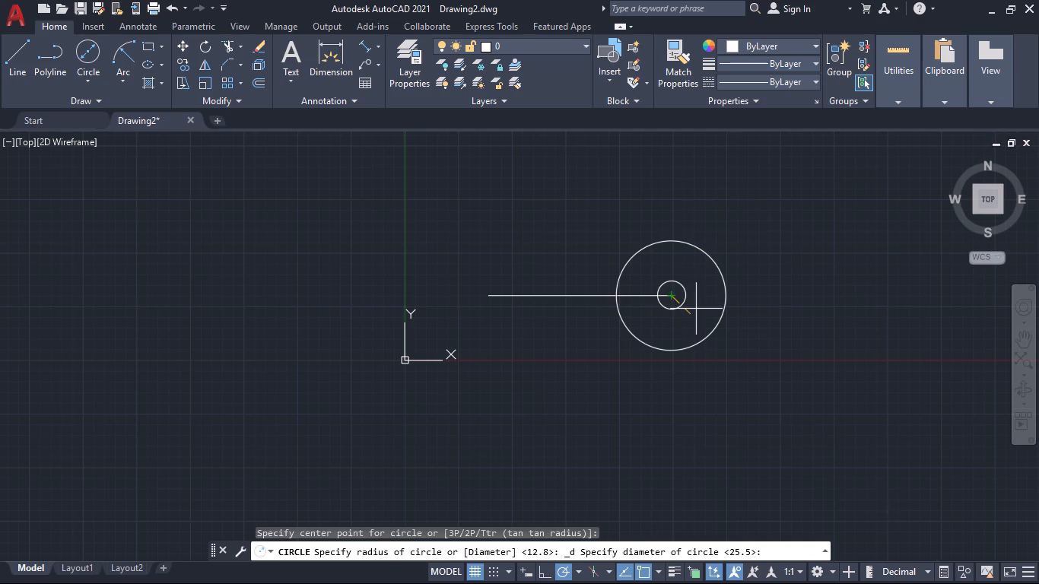
type("40")
key("Return")
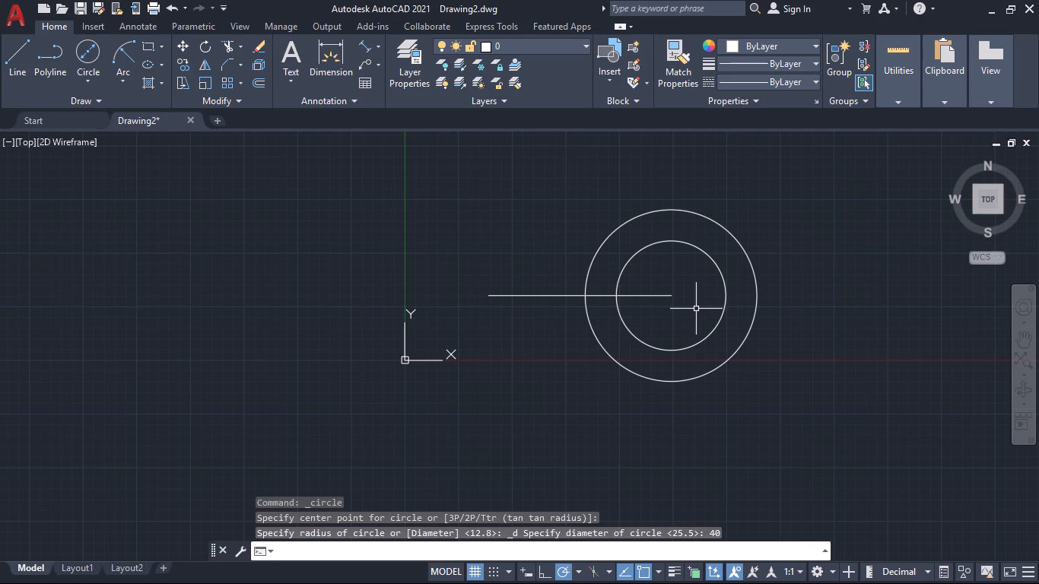
Draw a 21 mm horizontal line rightward from the shared centre of the two circles.
left_click(27, 52)
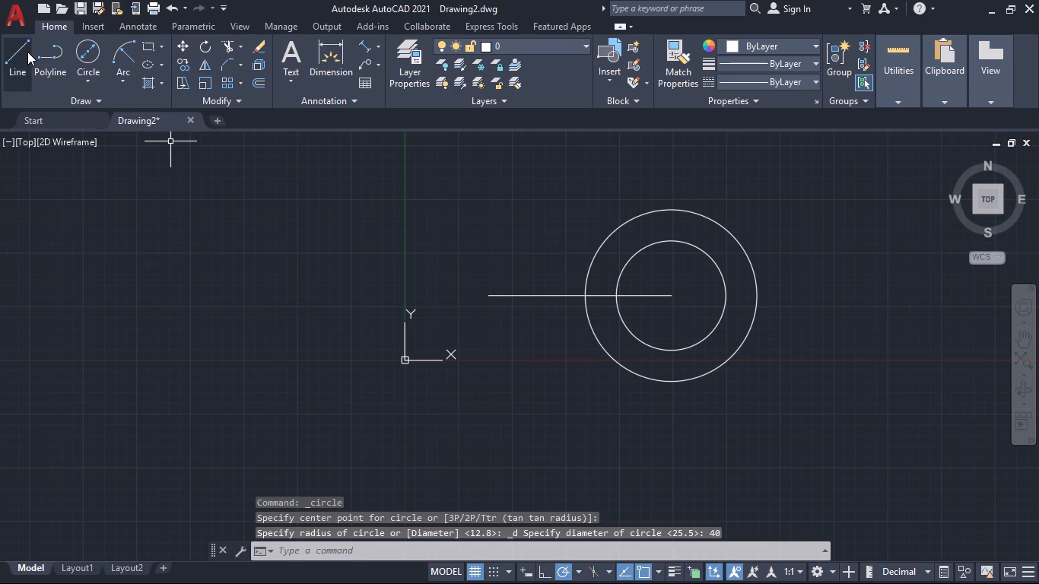
left_click(670, 298)
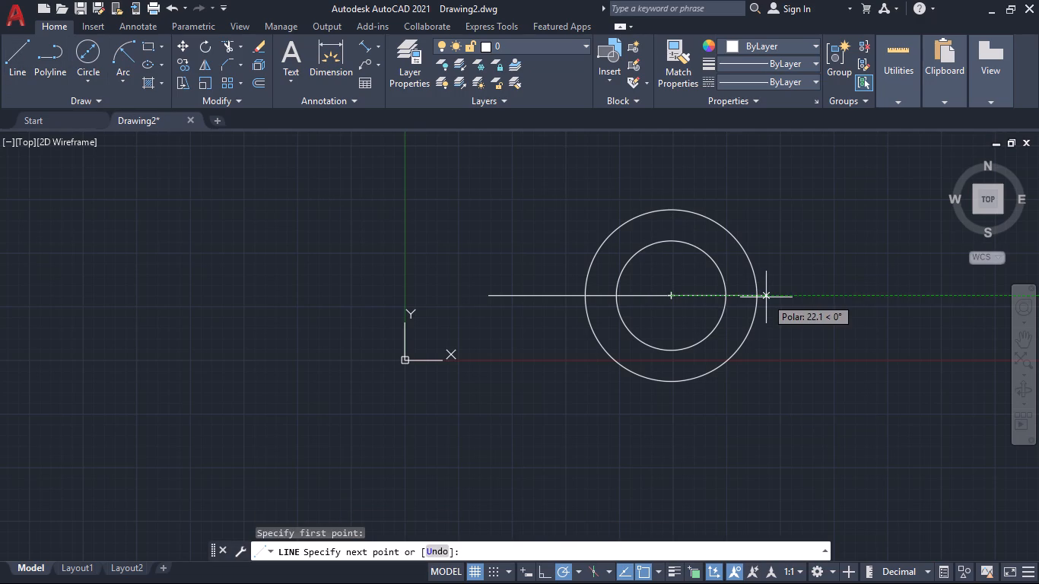
type("21")
key("Return")
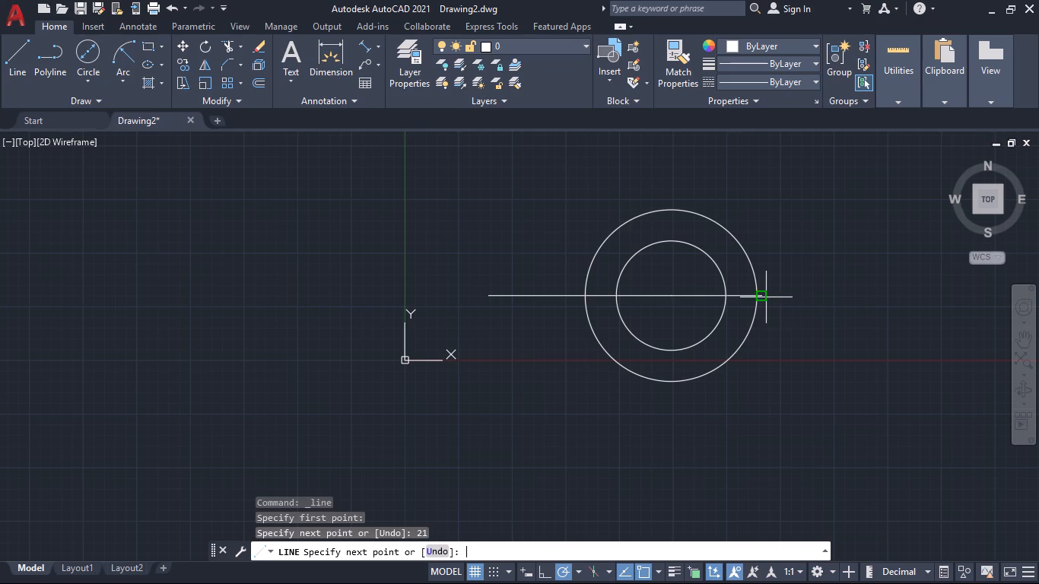
key("space")
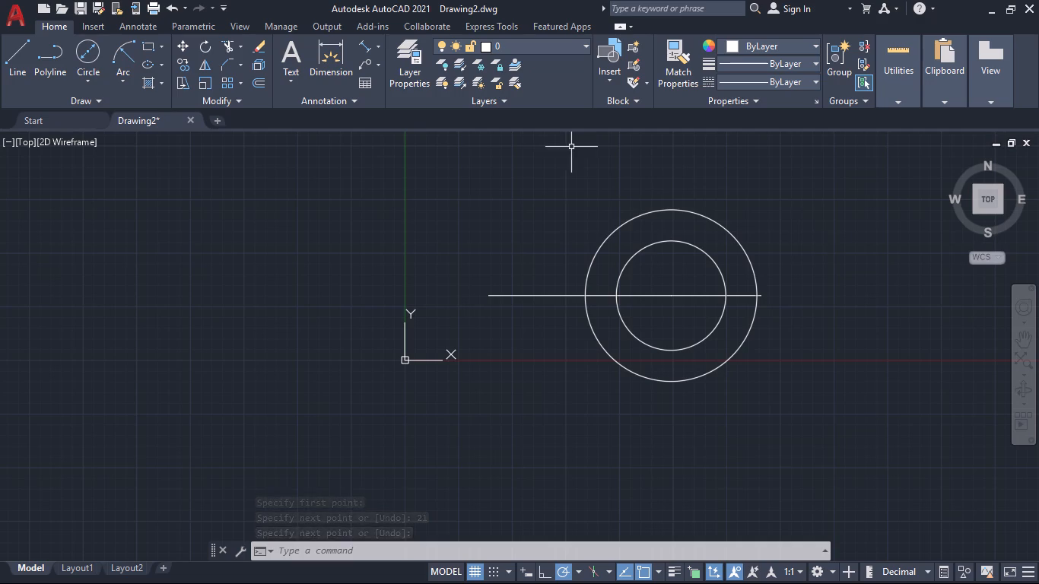
Draw a circle of diameter 7 mm centred on the right end of the 21 mm line.
left_click(81, 53)
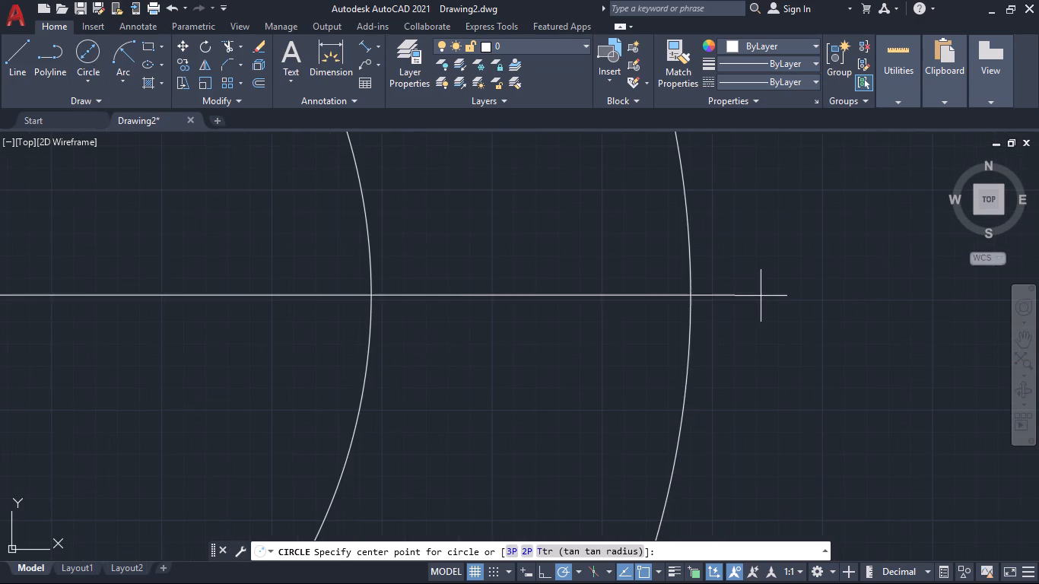
left_click(737, 298)
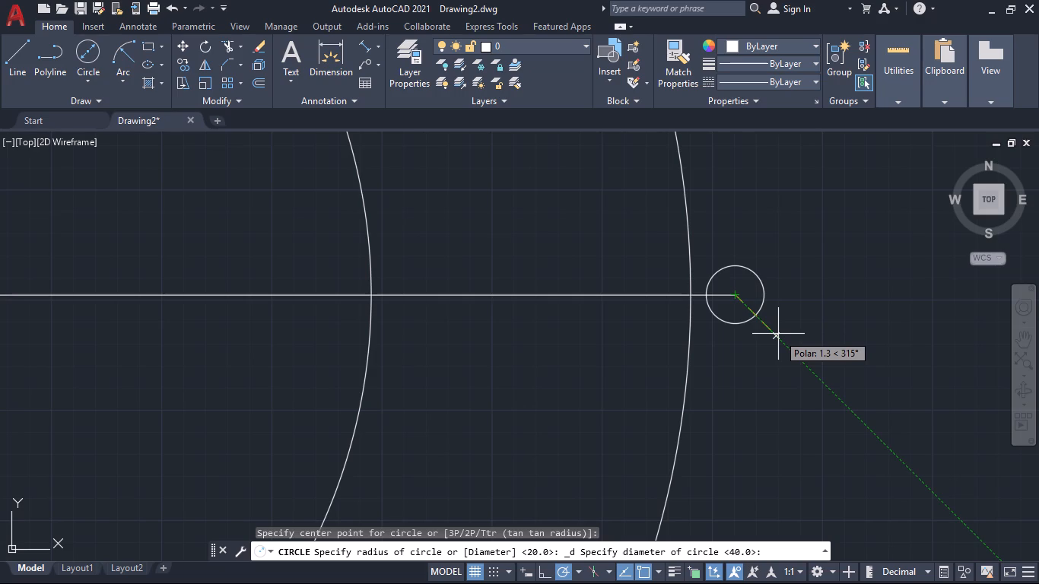
key("7")
key("Return")
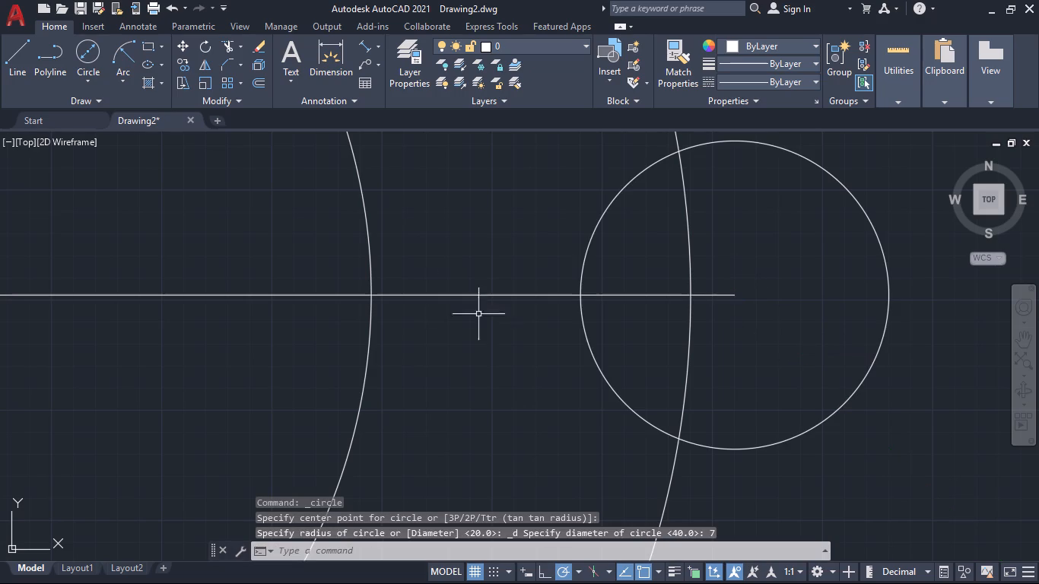
Draw a concentric circle of diameter 15 mm around the 7 mm circle.
left_click(84, 46)
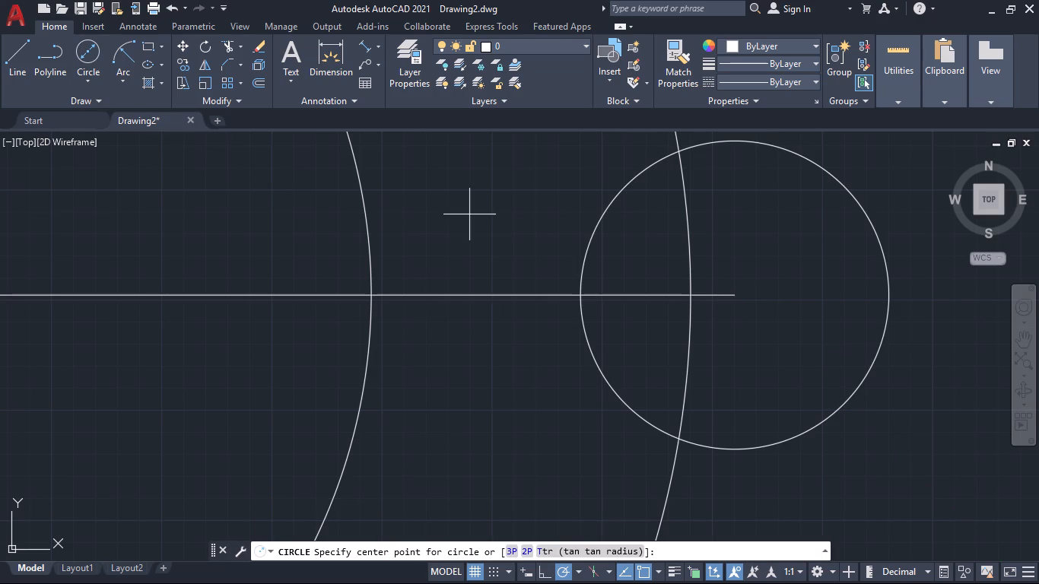
left_click(737, 295)
type("15")
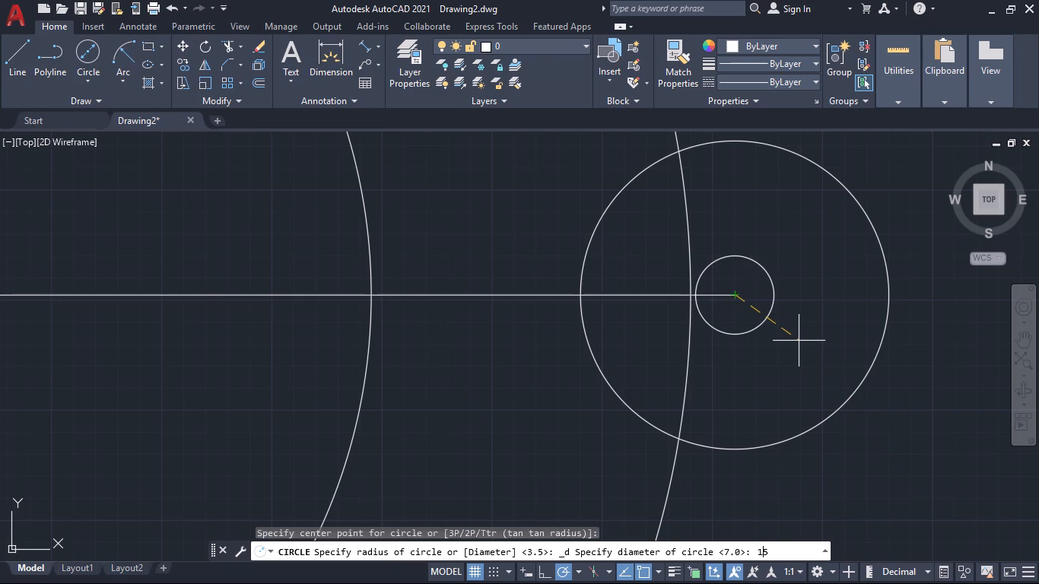
key("Return")
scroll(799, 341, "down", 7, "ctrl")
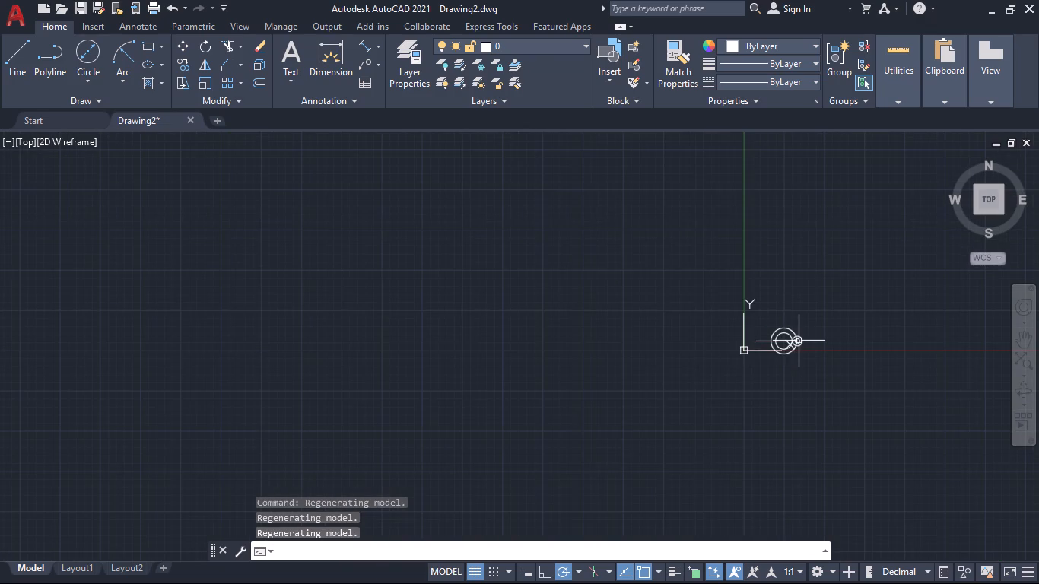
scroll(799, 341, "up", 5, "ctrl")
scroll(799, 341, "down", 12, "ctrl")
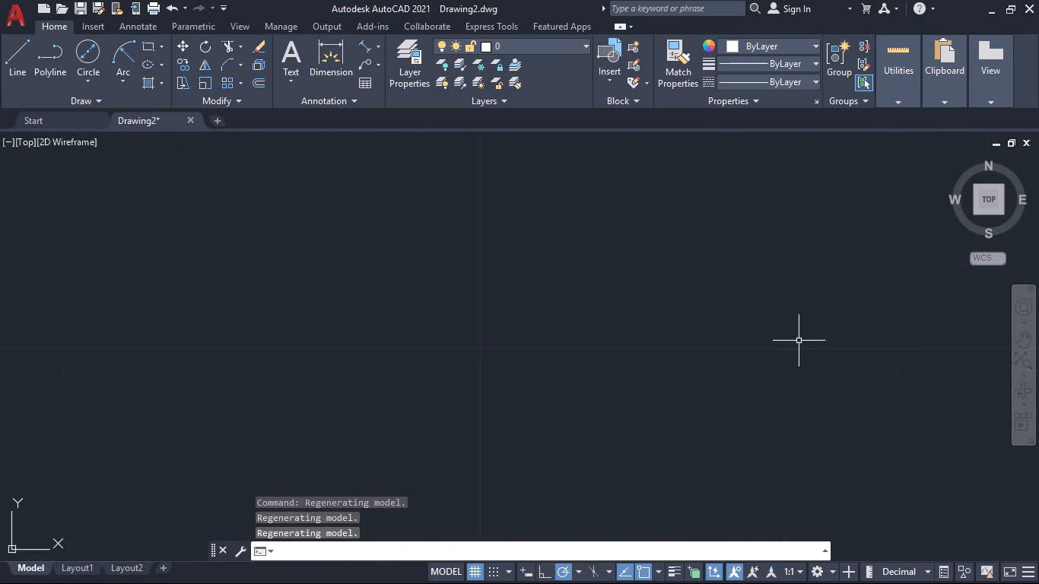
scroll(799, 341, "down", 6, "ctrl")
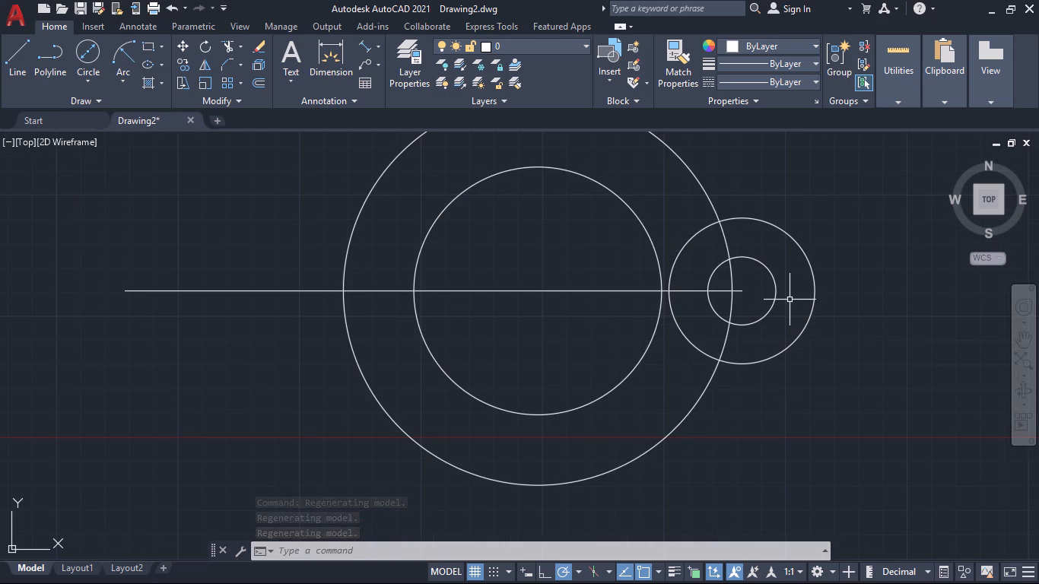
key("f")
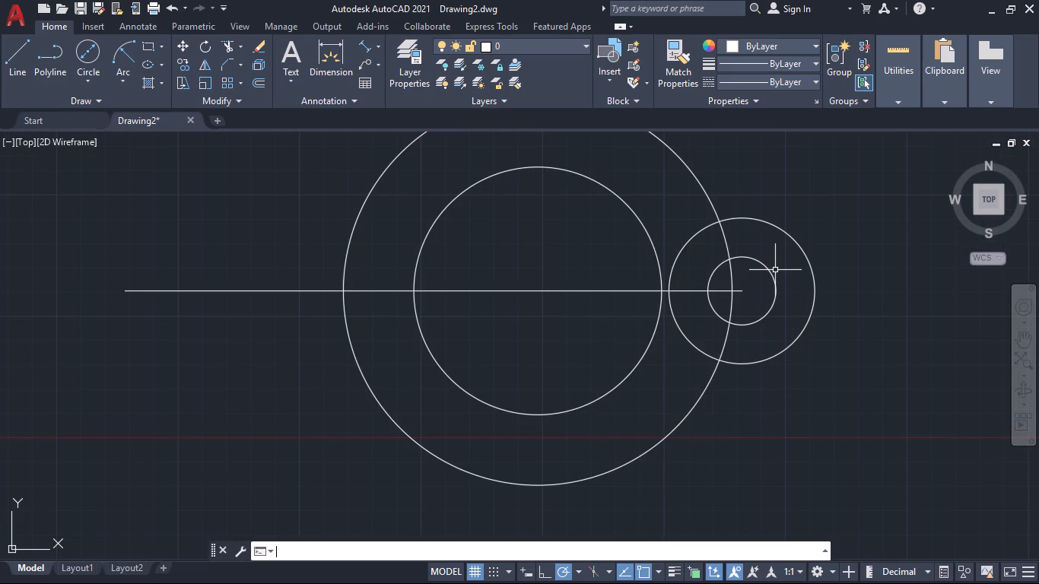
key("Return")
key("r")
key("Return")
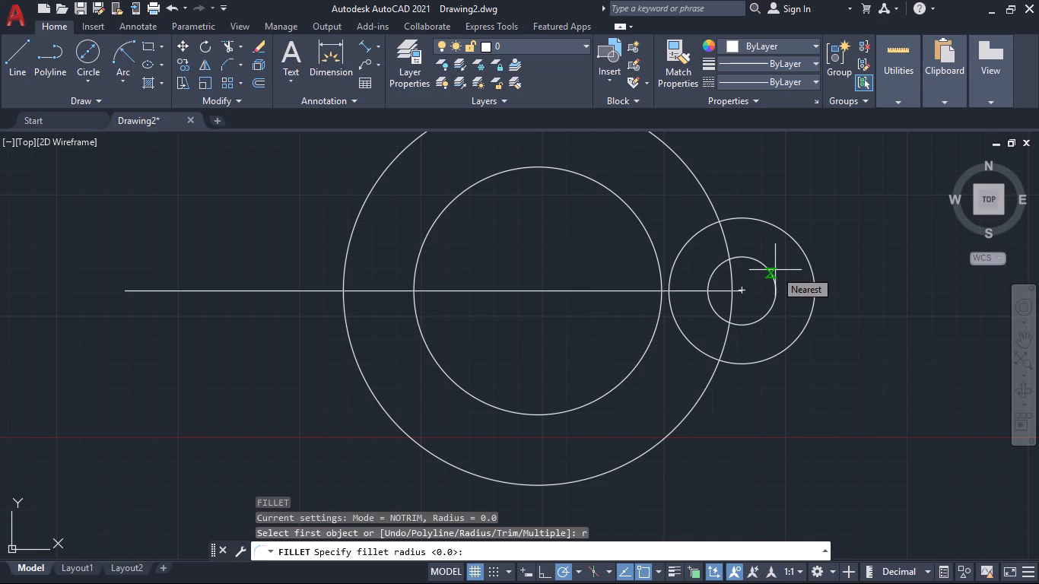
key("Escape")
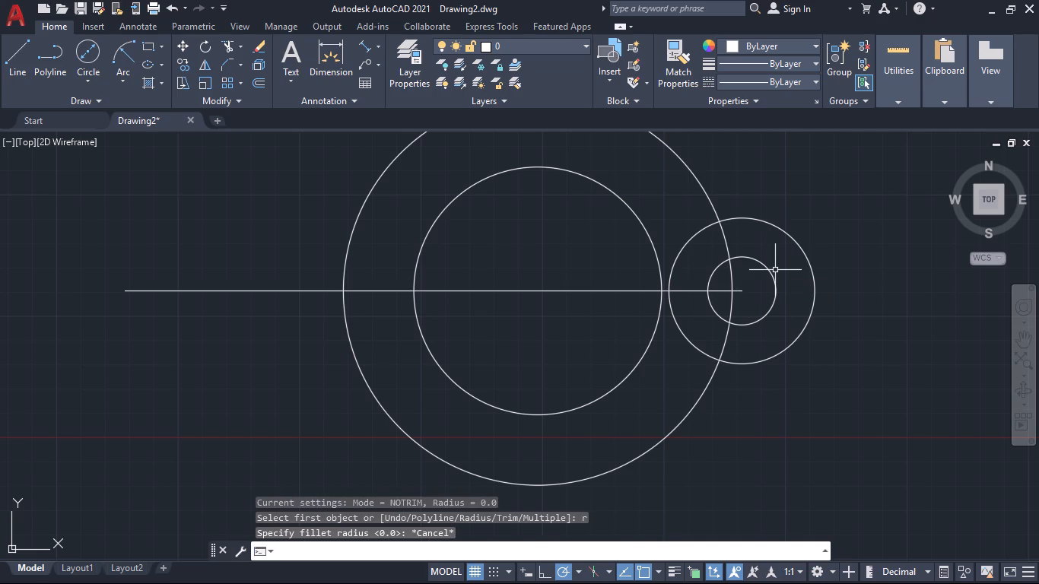
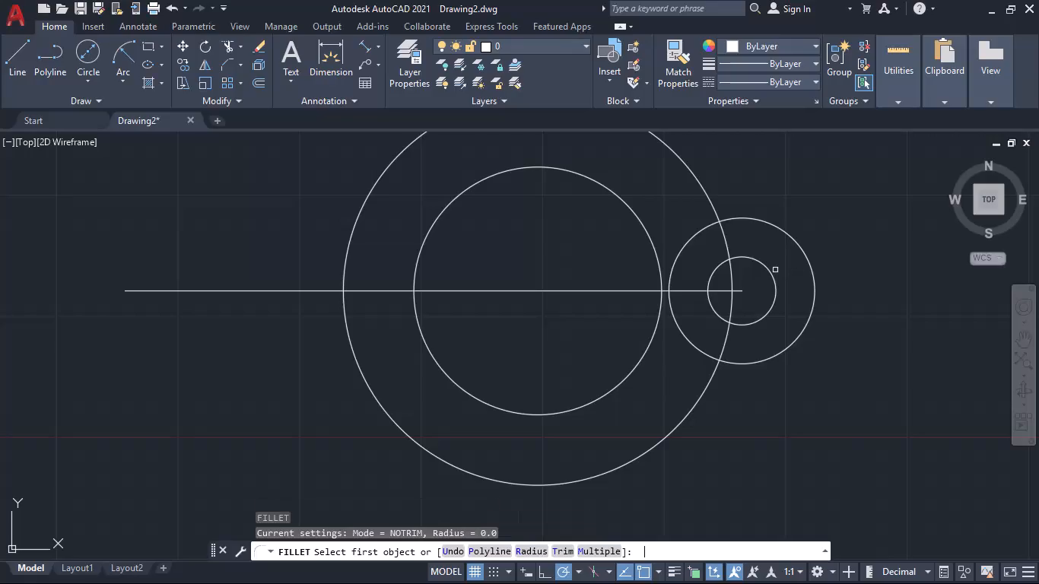
Fillet the upper and lower junctions of the 40 mm and 15 mm circles with a 3 mm radius.
key("r")
key("Return")
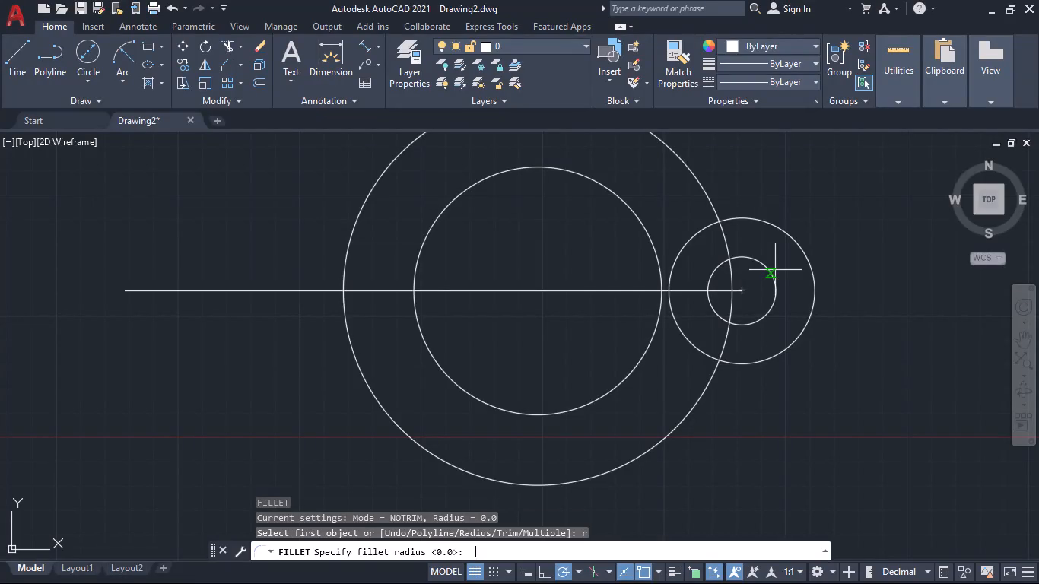
key("3")
key("Return")
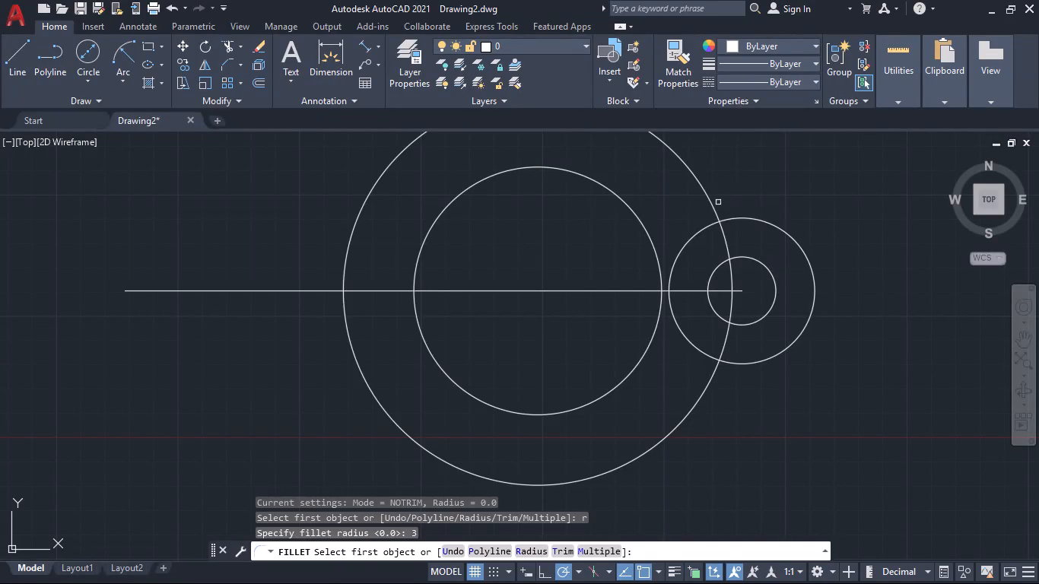
left_click(713, 208)
left_click(734, 217)
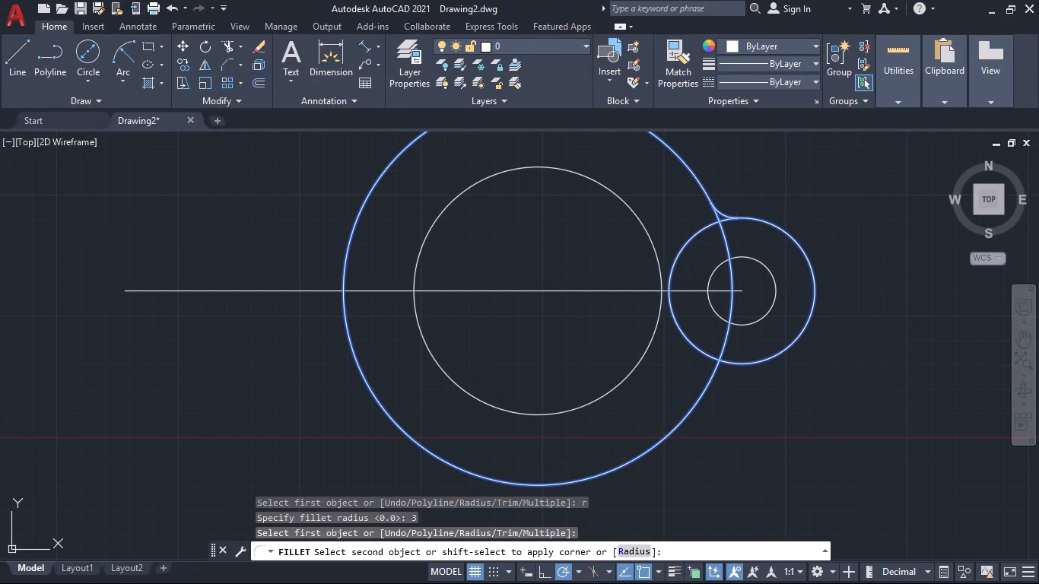
key("space")
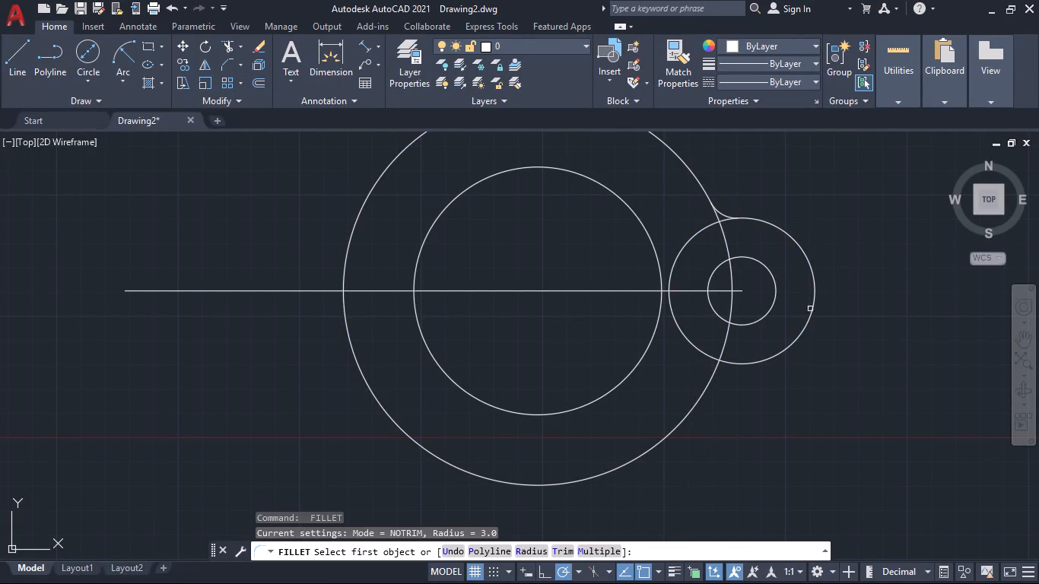
left_click(750, 363)
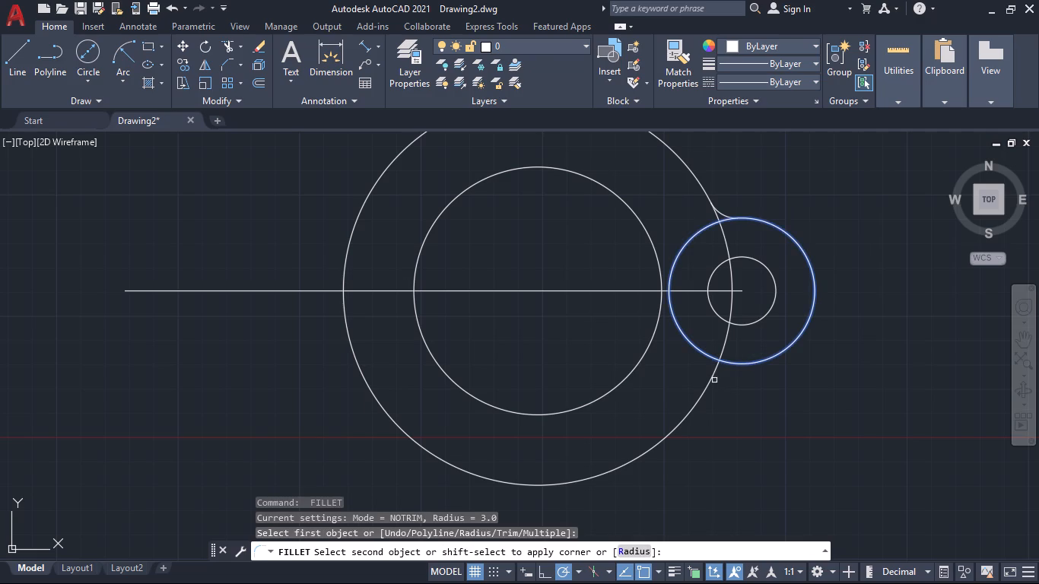
left_click(712, 380)
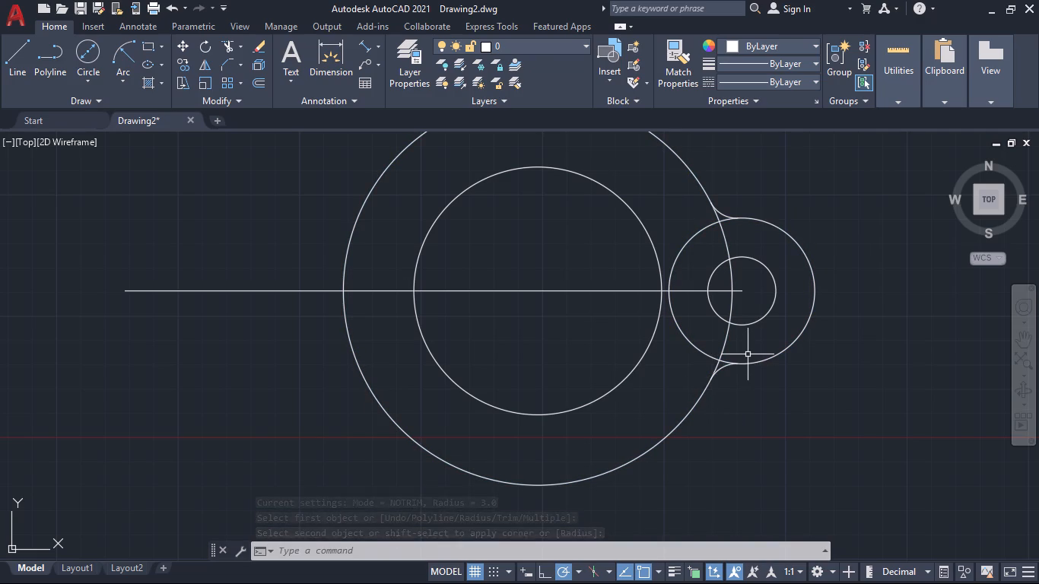
Trim away the parts of the 40 mm and 15 mm circles inside the filleted outline, including the arc across the 7 mm circle.
type("tr")
key("Return")
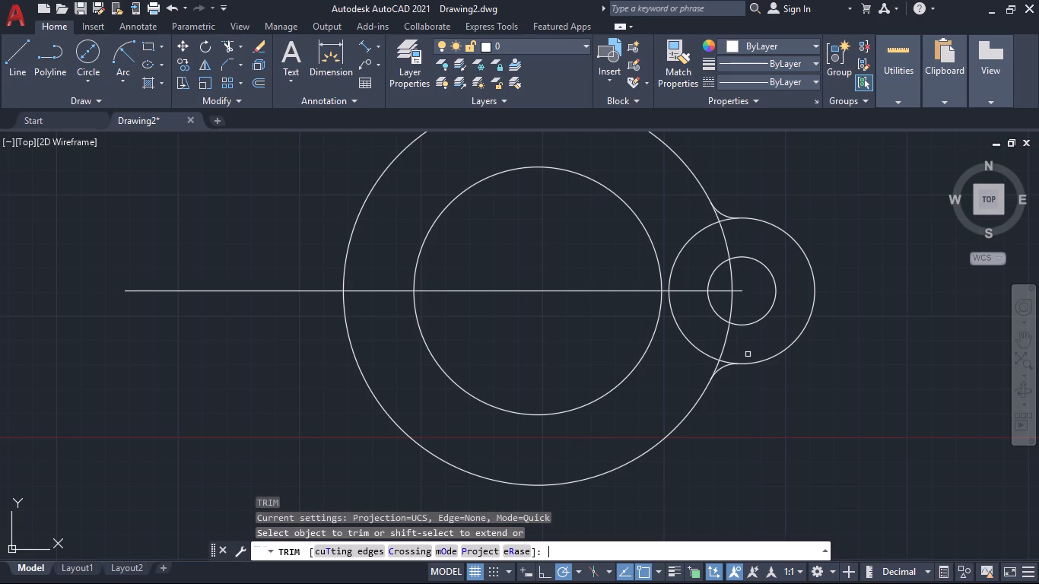
left_click(739, 345)
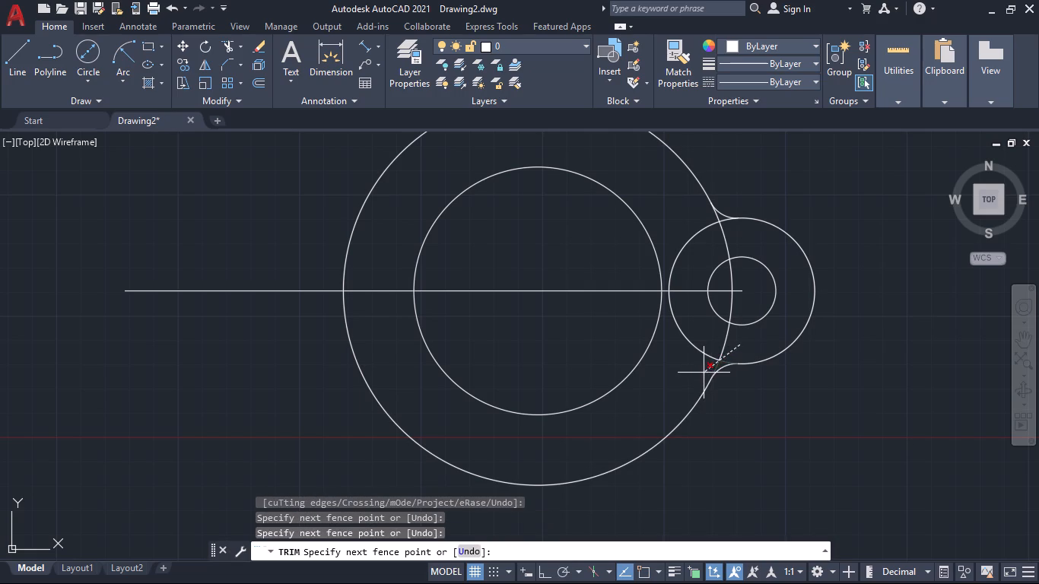
left_click(704, 373)
left_click(705, 362)
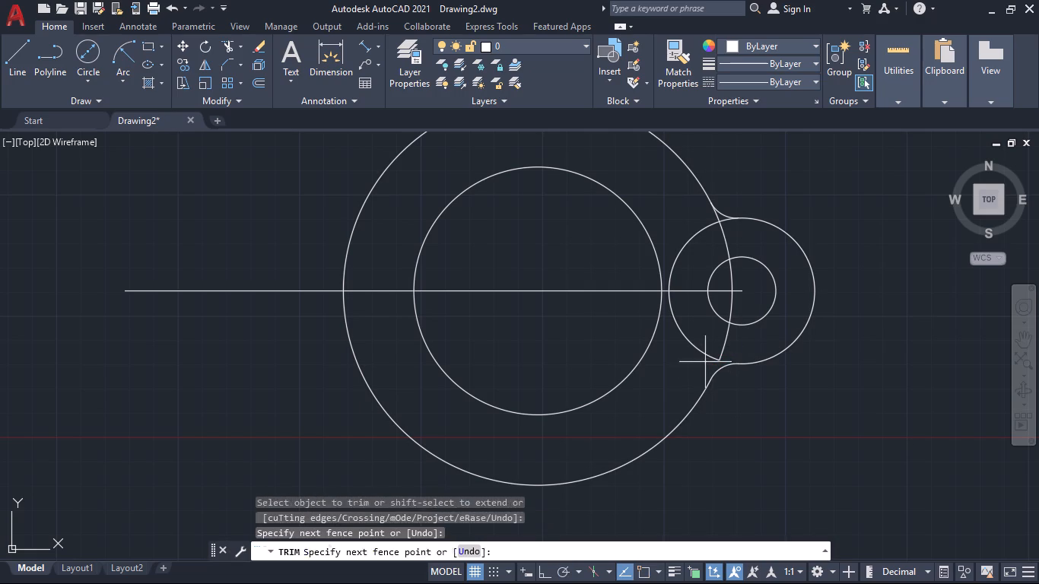
left_click(732, 347)
left_click(668, 265)
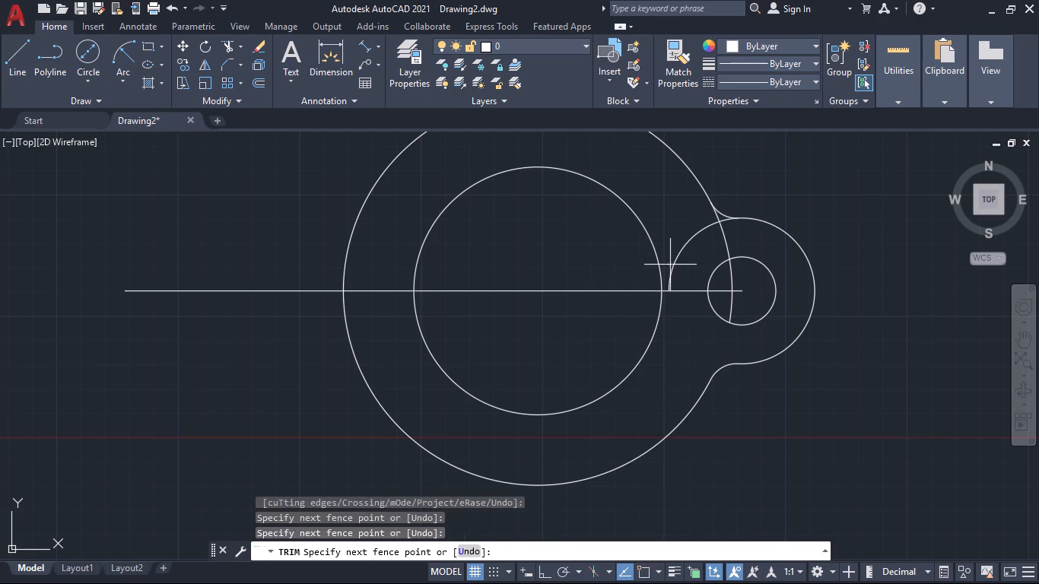
left_click(680, 264)
left_click(711, 213)
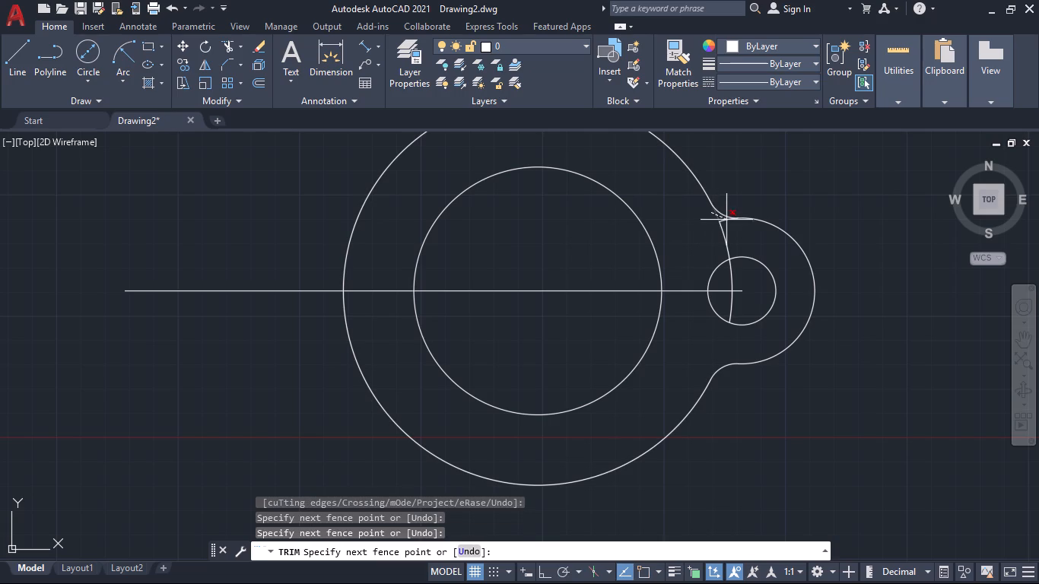
left_click(728, 221)
left_click(724, 237)
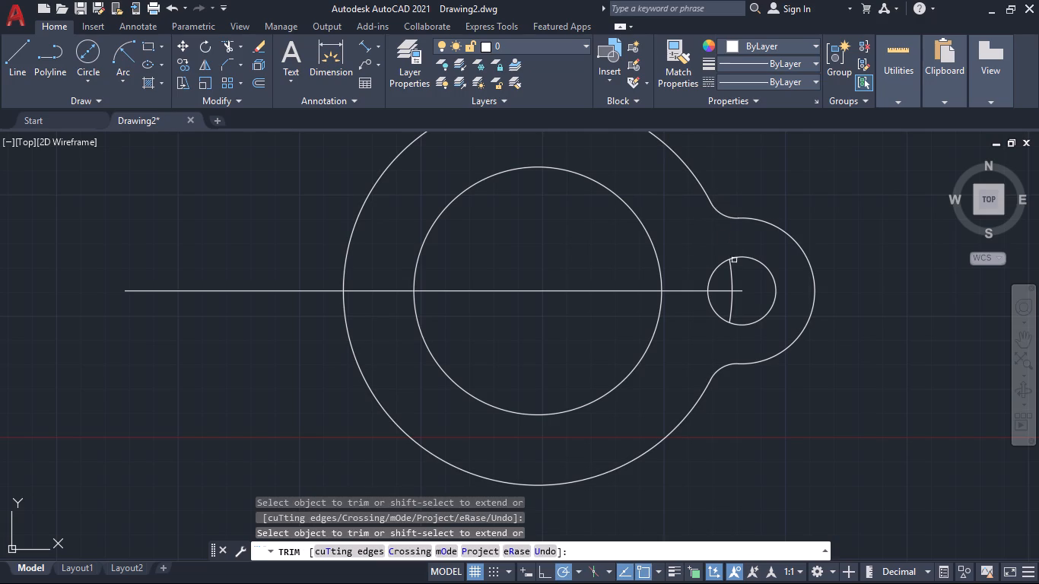
left_click(733, 272)
left_click(732, 305)
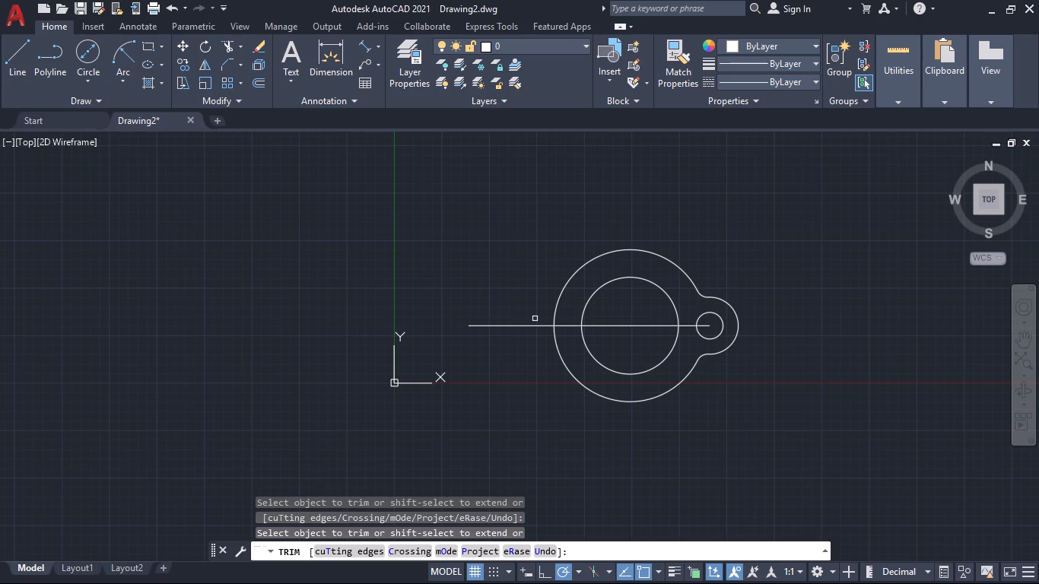
Draw a circle of diameter 60 mm centred on the left end of the horizontal line.
left_click(77, 49)
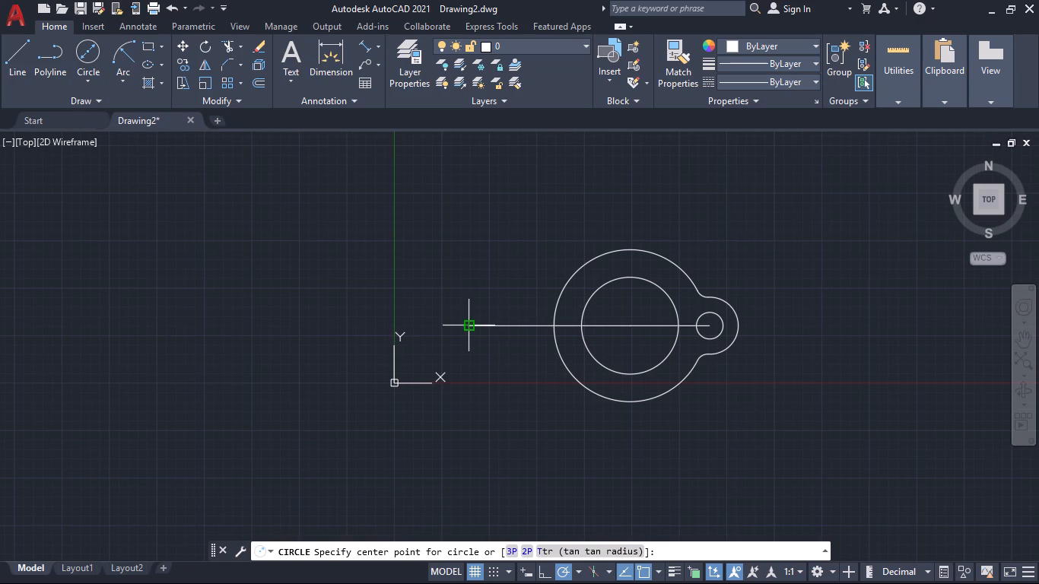
left_click(469, 327)
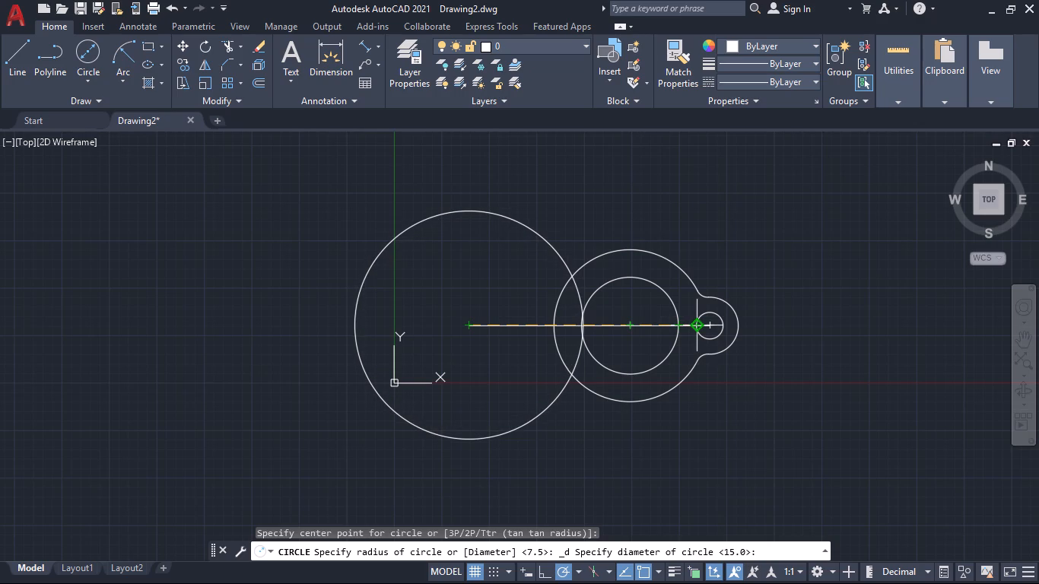
left_click(697, 325)
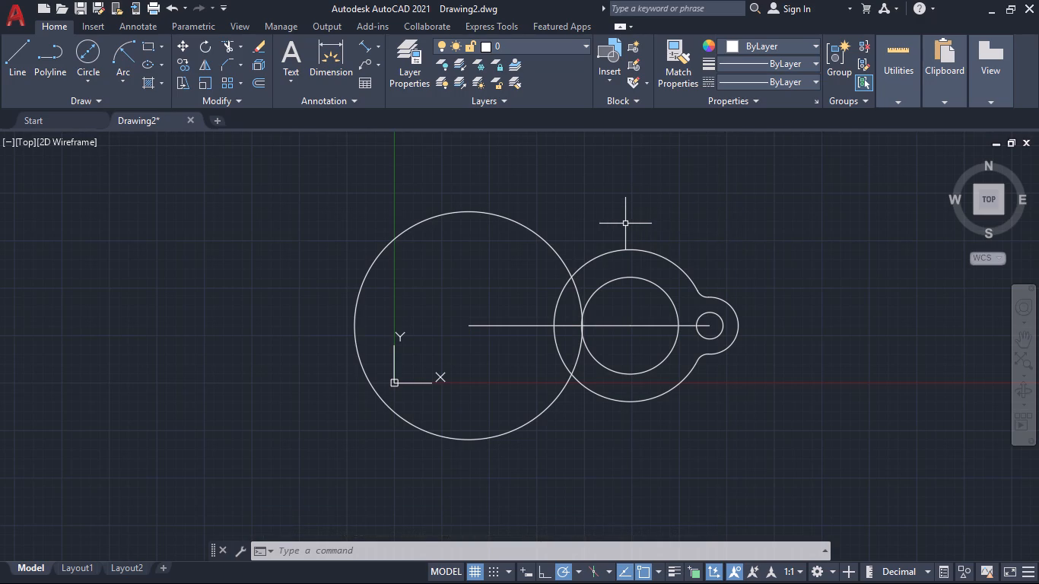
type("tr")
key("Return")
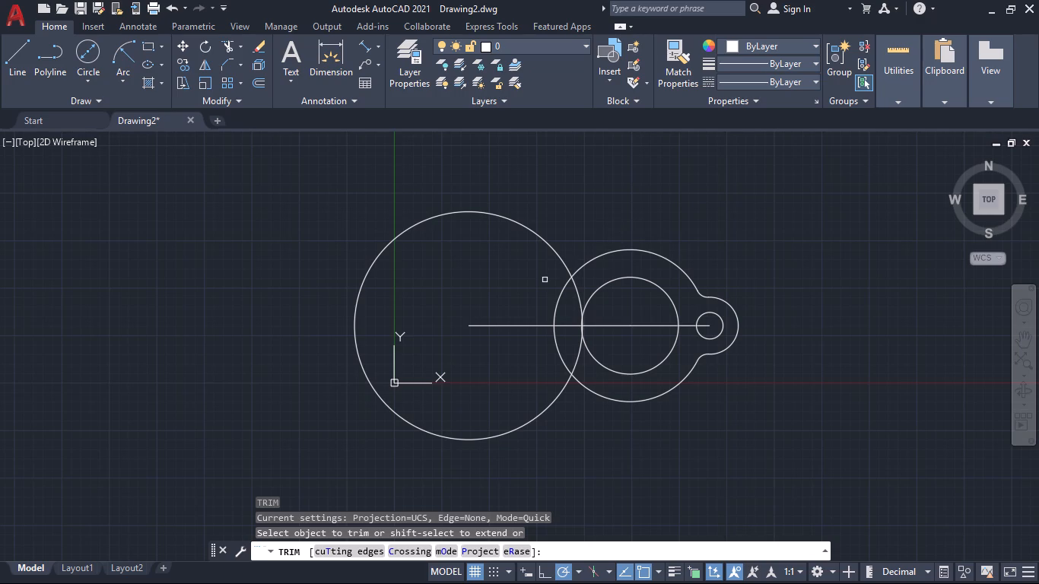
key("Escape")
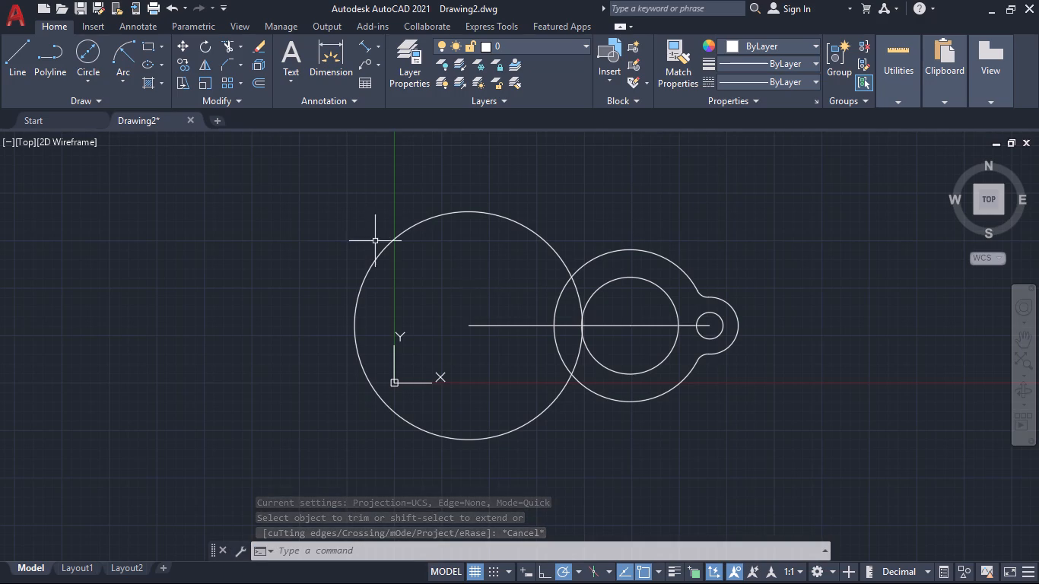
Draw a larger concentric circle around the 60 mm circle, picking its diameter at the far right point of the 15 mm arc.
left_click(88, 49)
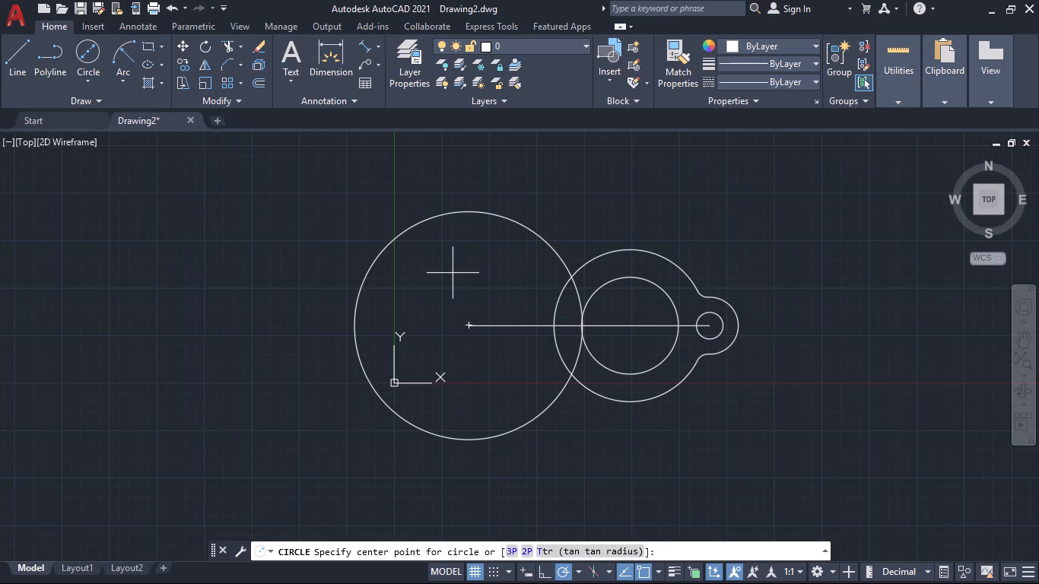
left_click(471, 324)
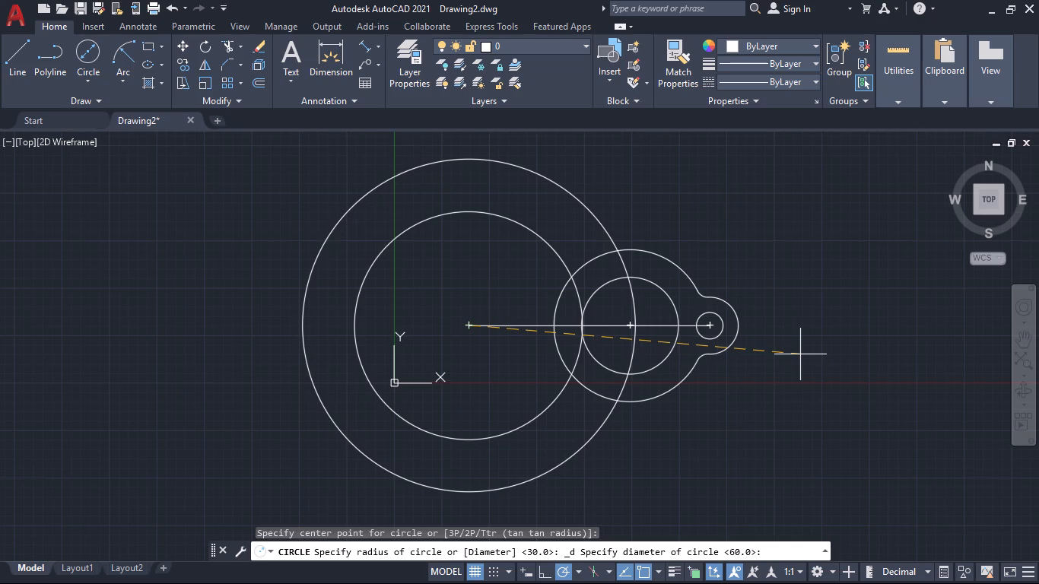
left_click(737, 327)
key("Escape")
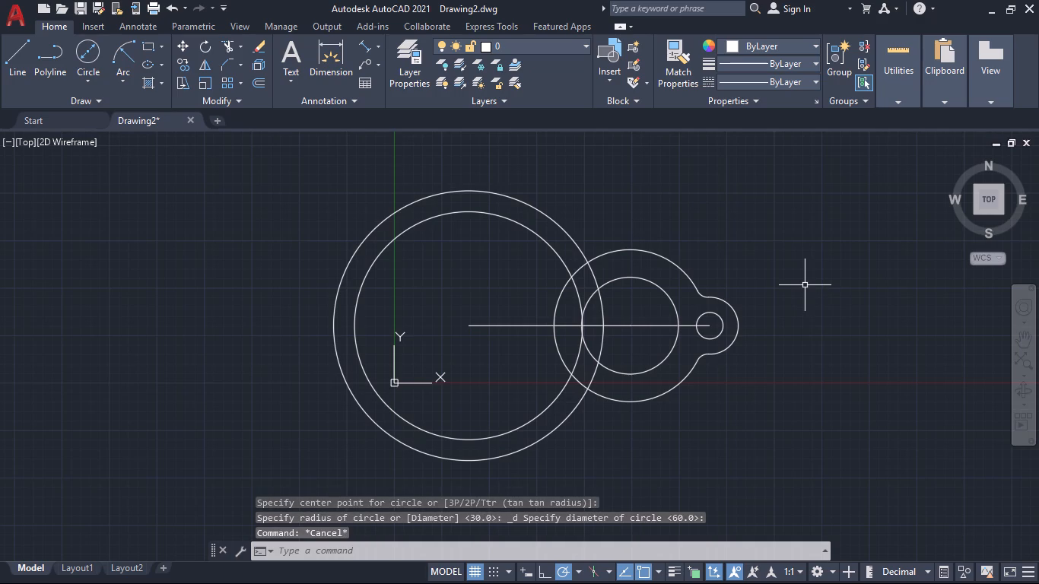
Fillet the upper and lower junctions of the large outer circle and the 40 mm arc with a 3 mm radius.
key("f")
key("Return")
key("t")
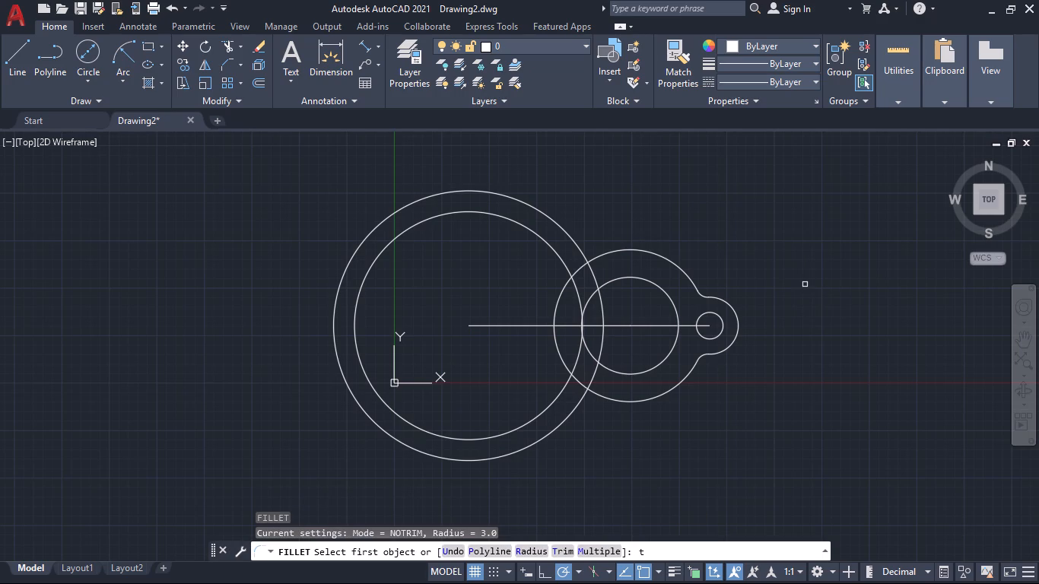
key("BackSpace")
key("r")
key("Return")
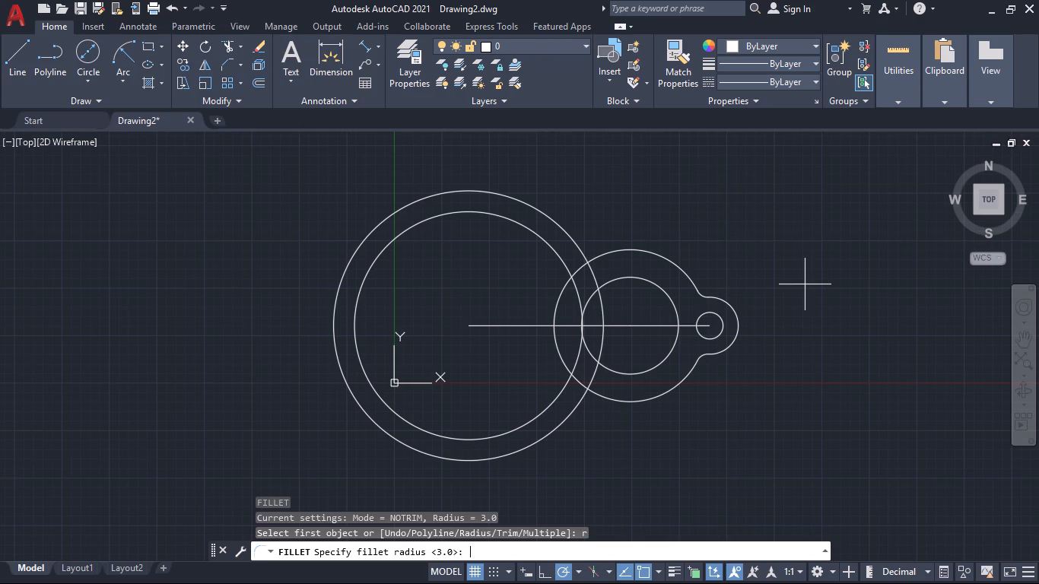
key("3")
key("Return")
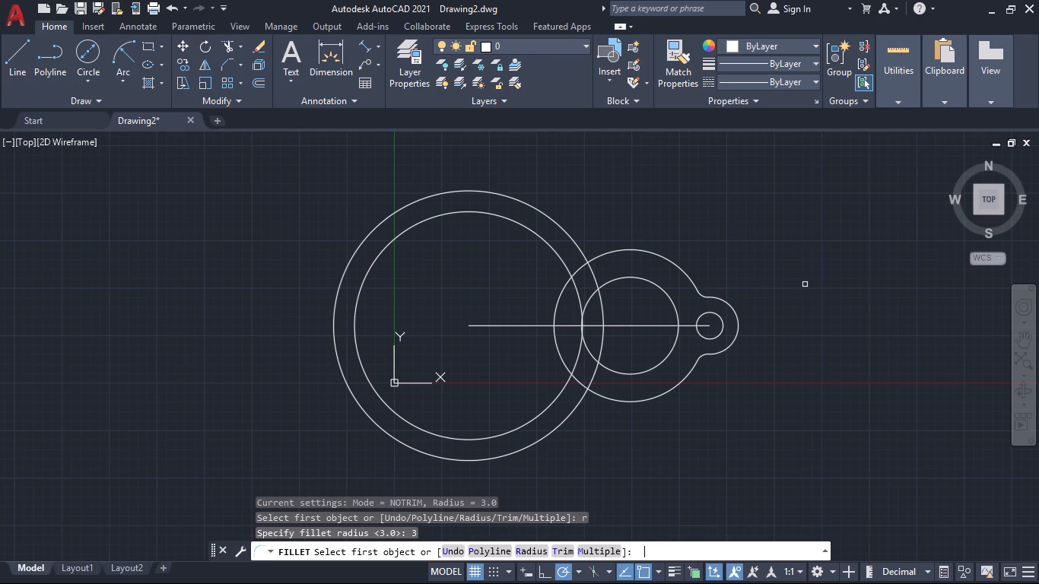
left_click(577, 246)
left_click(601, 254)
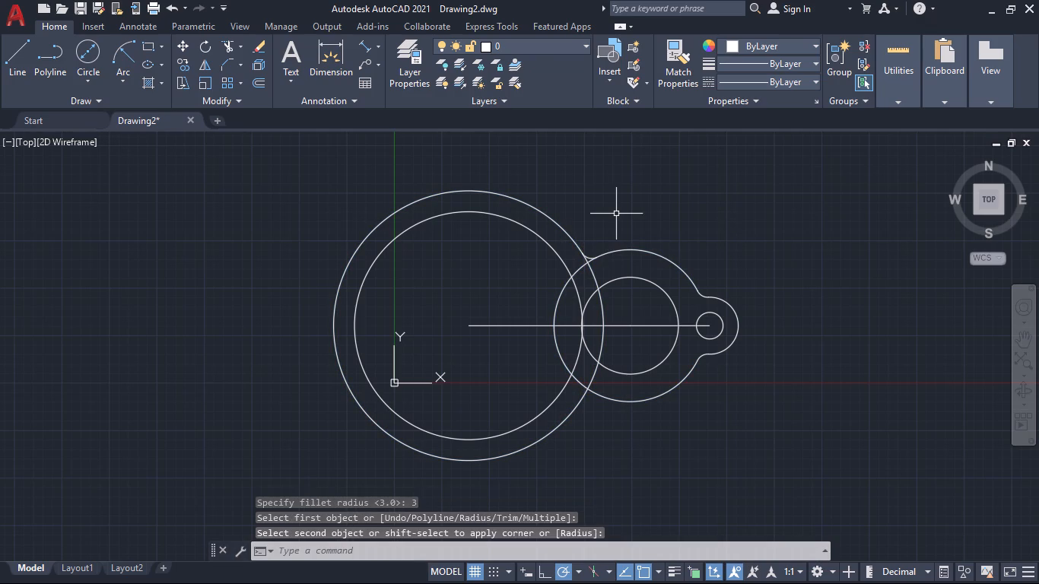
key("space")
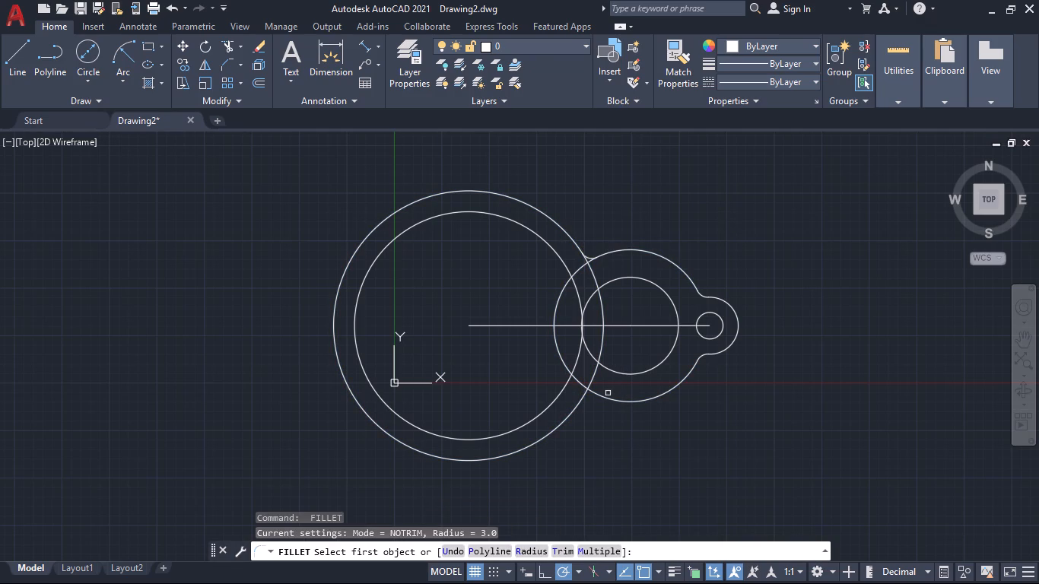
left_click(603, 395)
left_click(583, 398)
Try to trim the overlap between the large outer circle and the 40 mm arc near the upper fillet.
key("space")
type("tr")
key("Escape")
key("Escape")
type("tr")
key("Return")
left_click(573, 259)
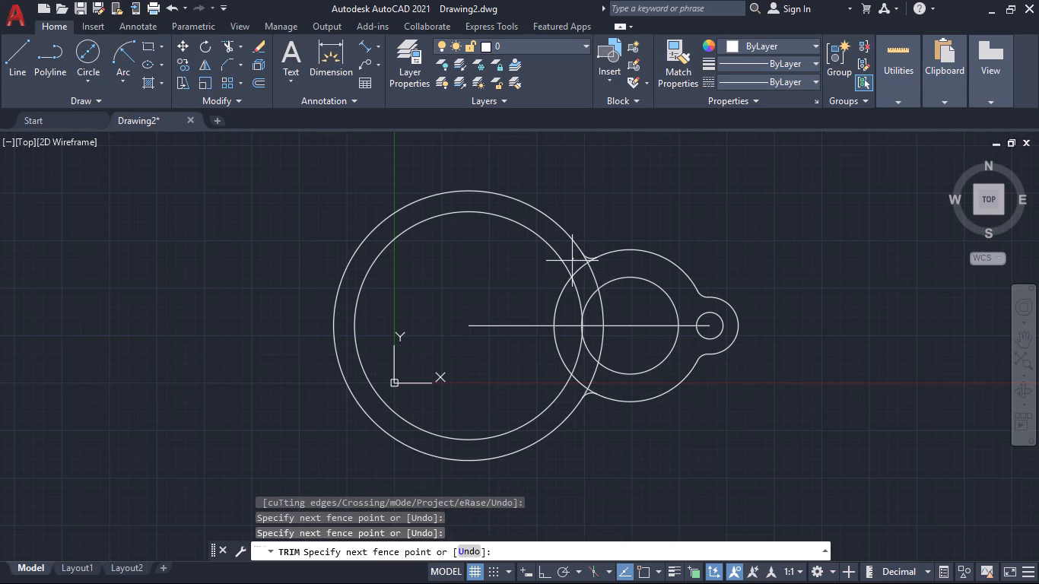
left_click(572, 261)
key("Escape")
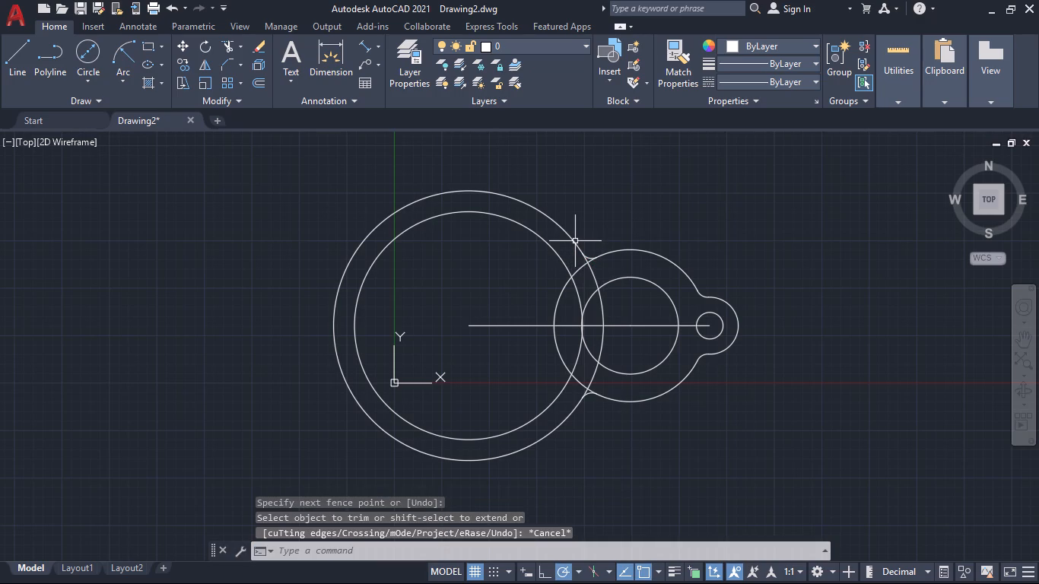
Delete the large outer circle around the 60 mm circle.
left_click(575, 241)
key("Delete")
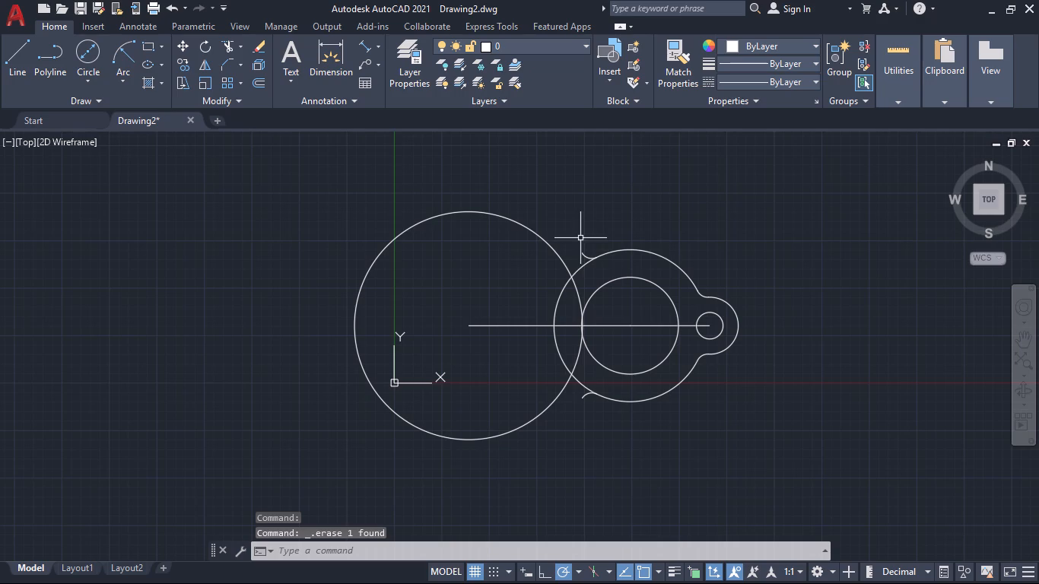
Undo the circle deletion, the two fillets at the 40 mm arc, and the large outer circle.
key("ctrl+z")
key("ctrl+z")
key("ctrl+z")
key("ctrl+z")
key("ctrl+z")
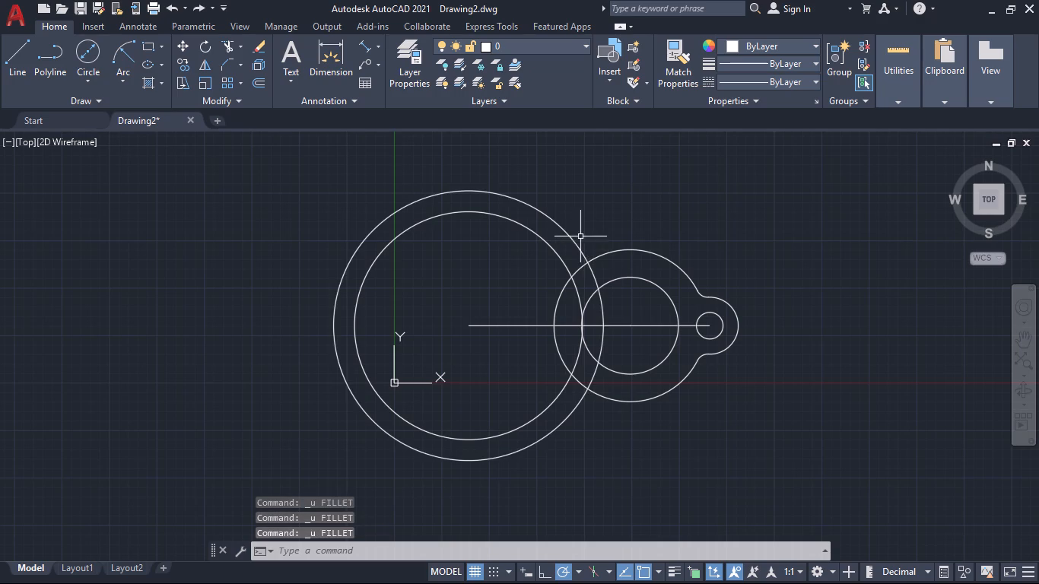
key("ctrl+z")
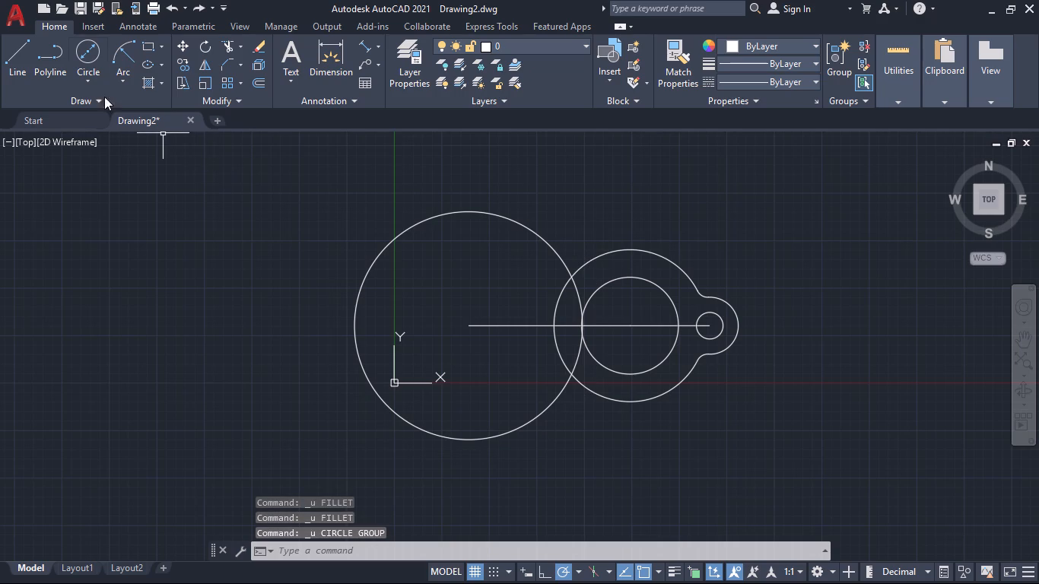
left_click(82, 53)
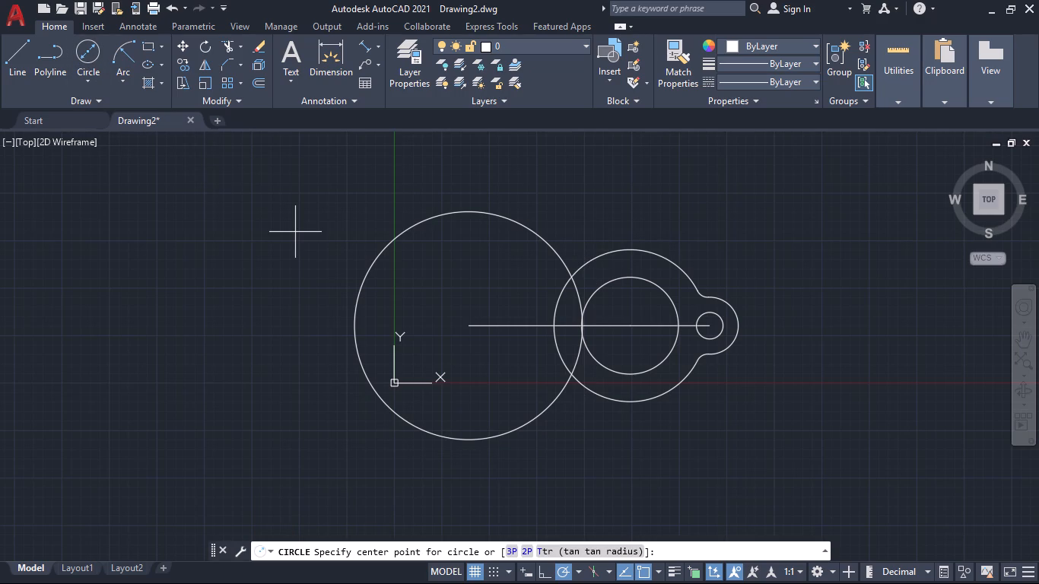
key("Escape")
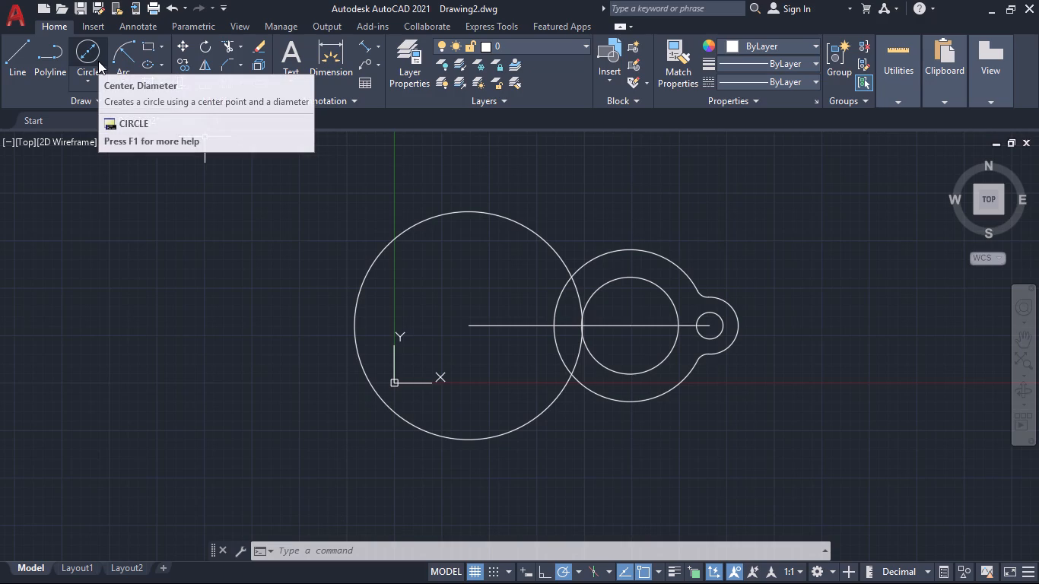
Check the radius of the large circle at the construction line's far end using a radius dimension, without placing it.
left_click(375, 46)
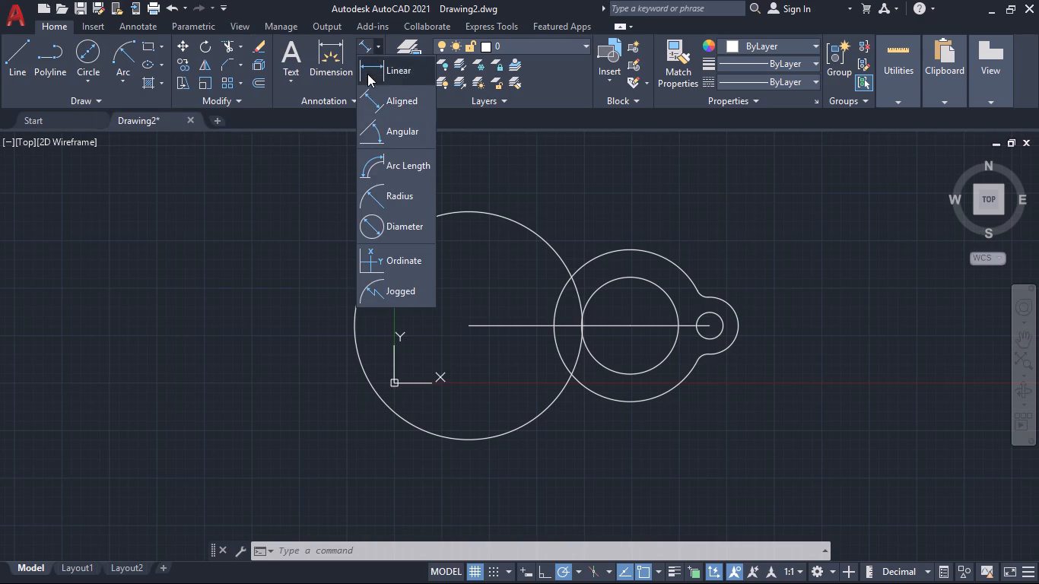
left_click(380, 195)
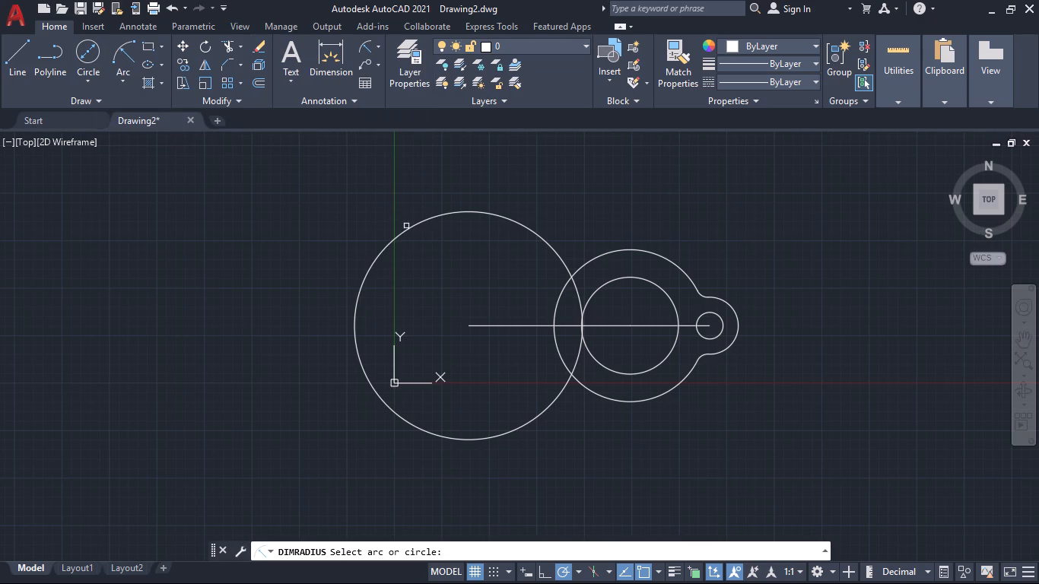
left_click(408, 230)
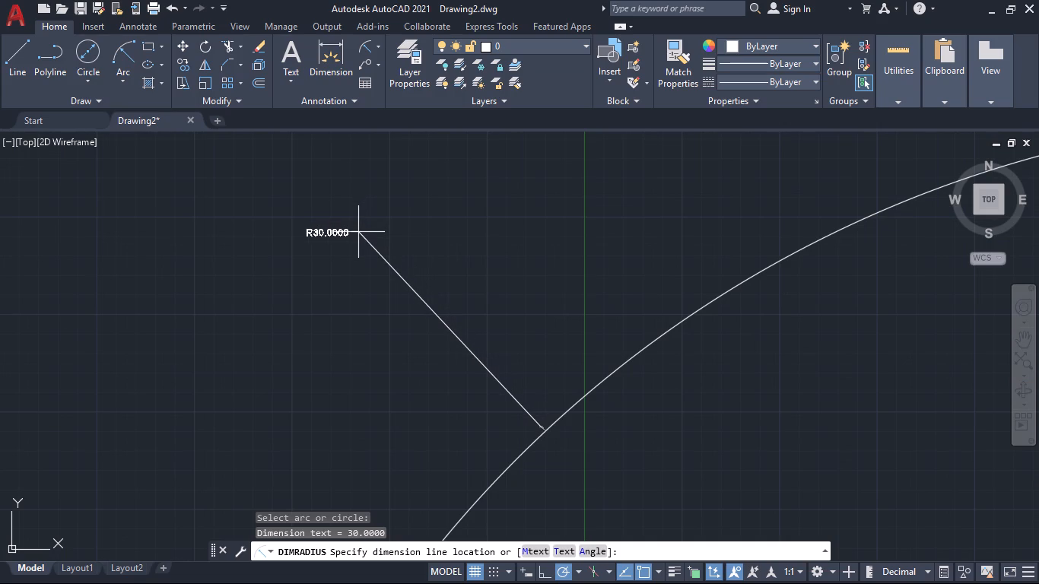
key("Escape")
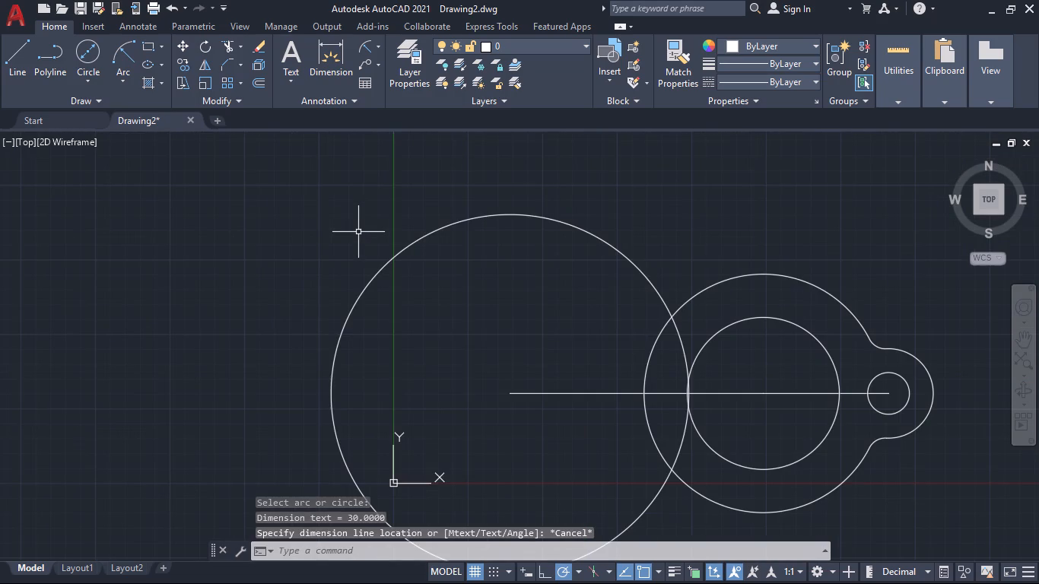
Draw a 74.5 mm diameter circle concentric with the 60 mm circle.
left_click(94, 55)
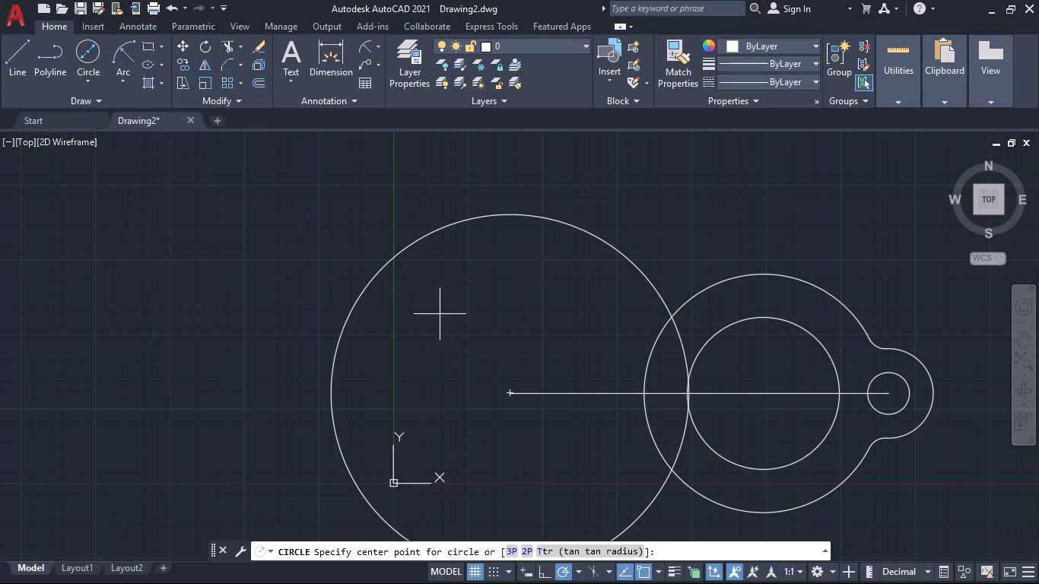
left_click(510, 394)
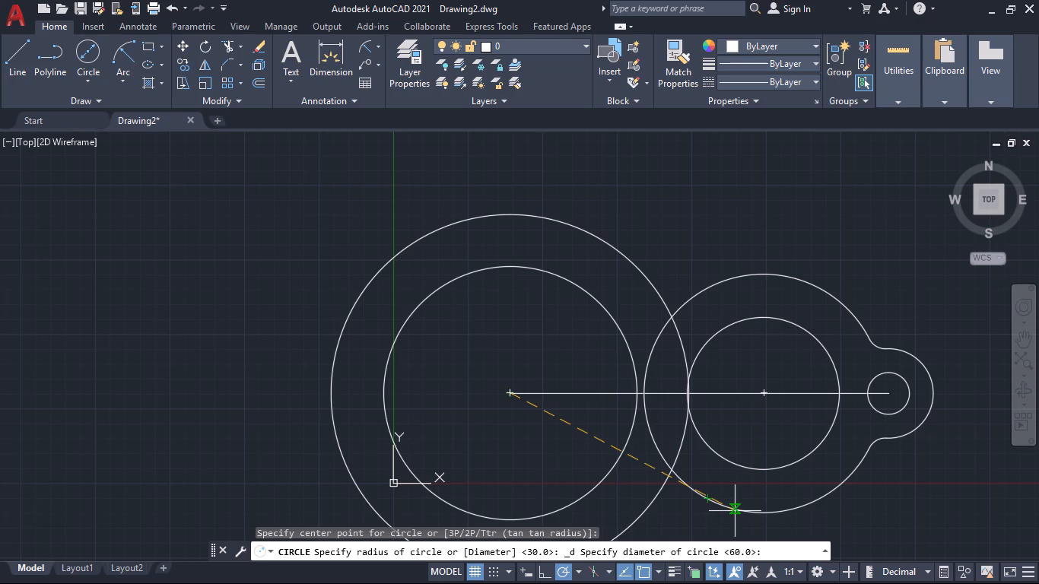
type("74.5")
key("Return")
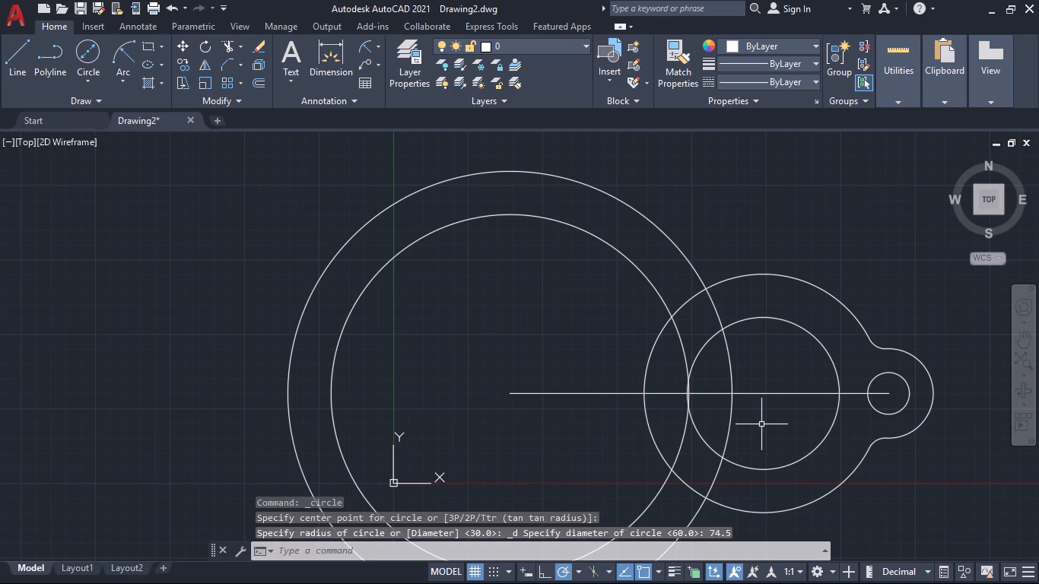
Fillet the upper and lower junctions of the 74.5 mm circle and the 40 mm arc with a 3 mm radius.
key("f")
key("Return")
key("r")
key("Return")
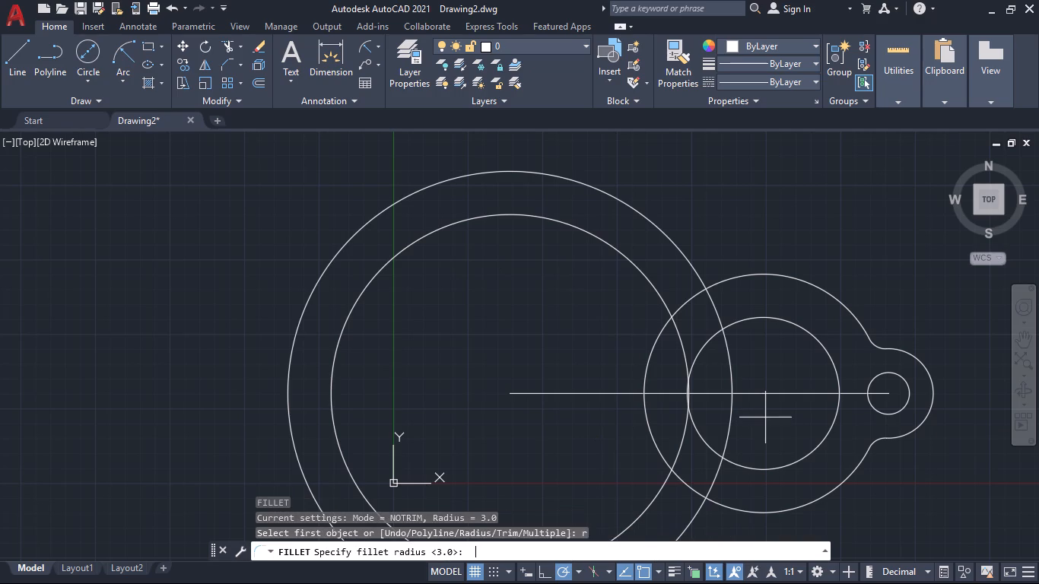
key("3")
key("Return")
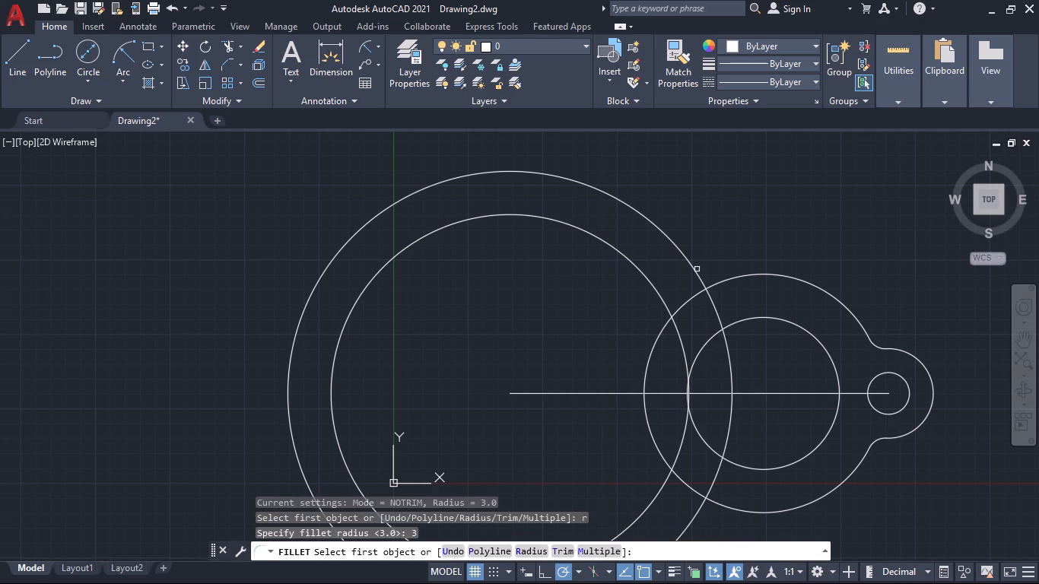
left_click(697, 269)
left_click(723, 282)
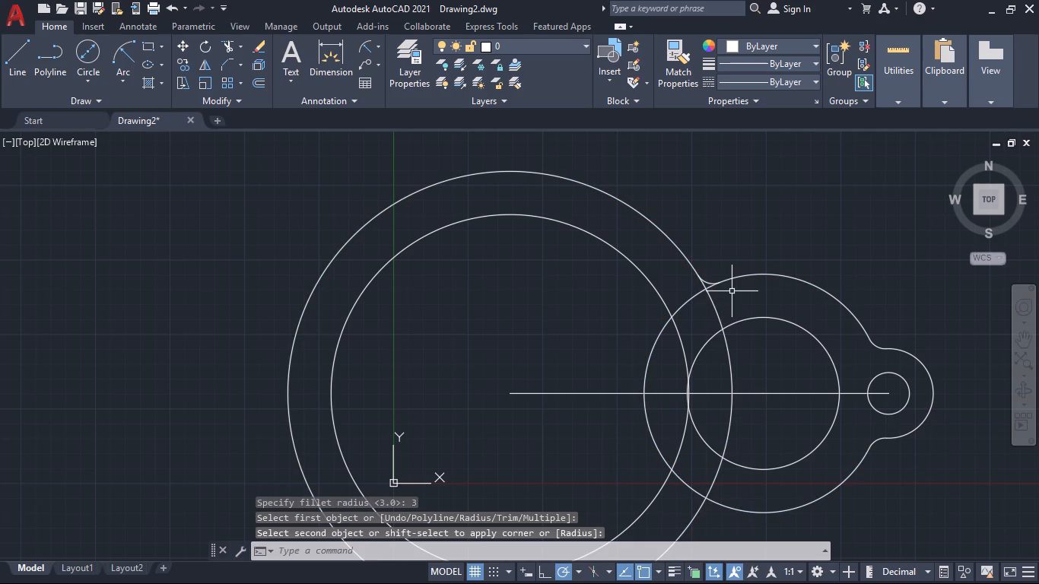
key("space")
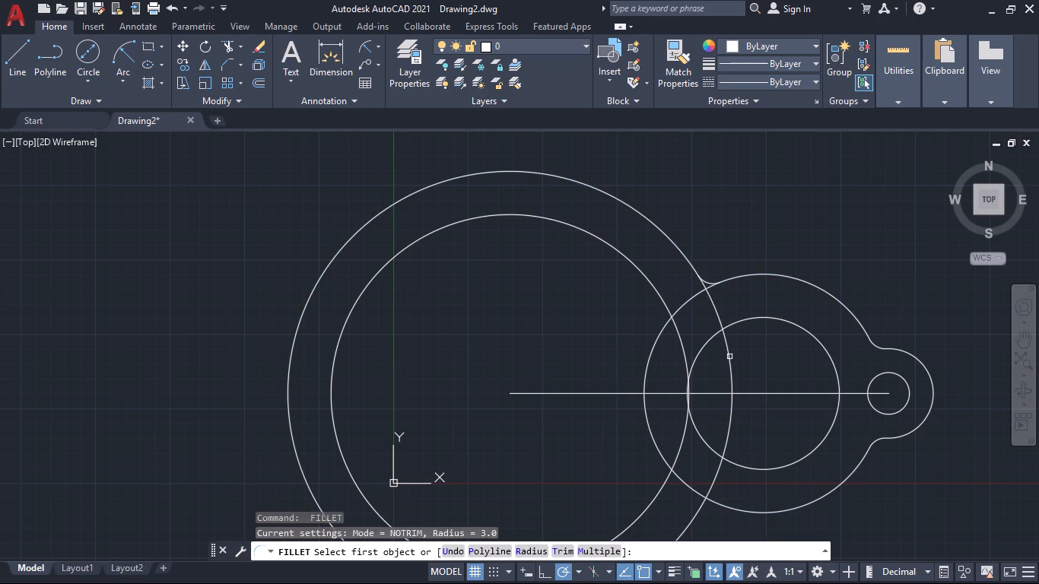
left_click(720, 504)
left_click(698, 514)
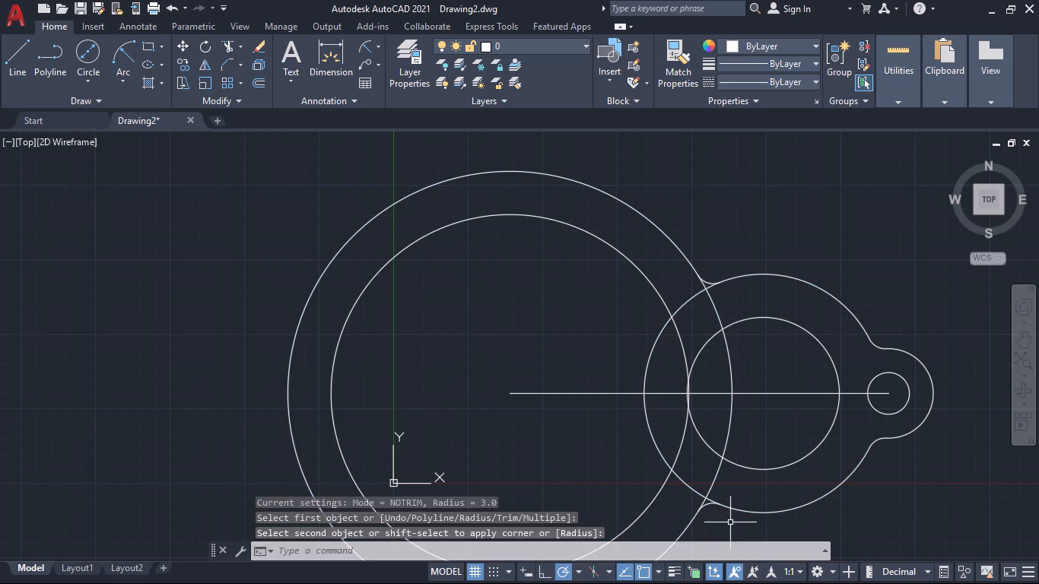
Trim the overlapping portions of the 74.5 mm circle and the 40 mm arc inside the outline, starting near the upper fillet.
type("tr")
key("Return")
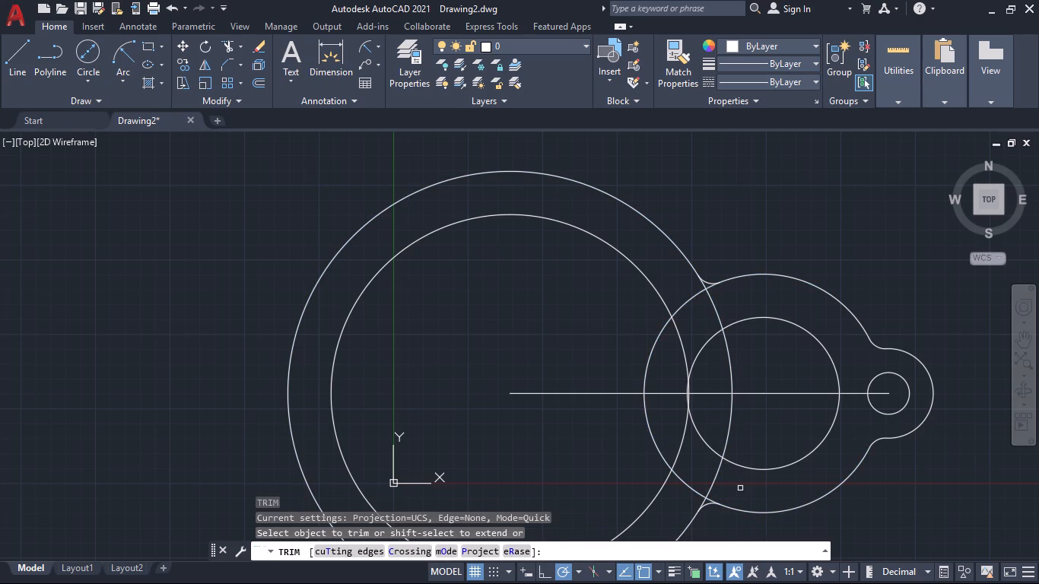
left_click(698, 285)
left_click(713, 289)
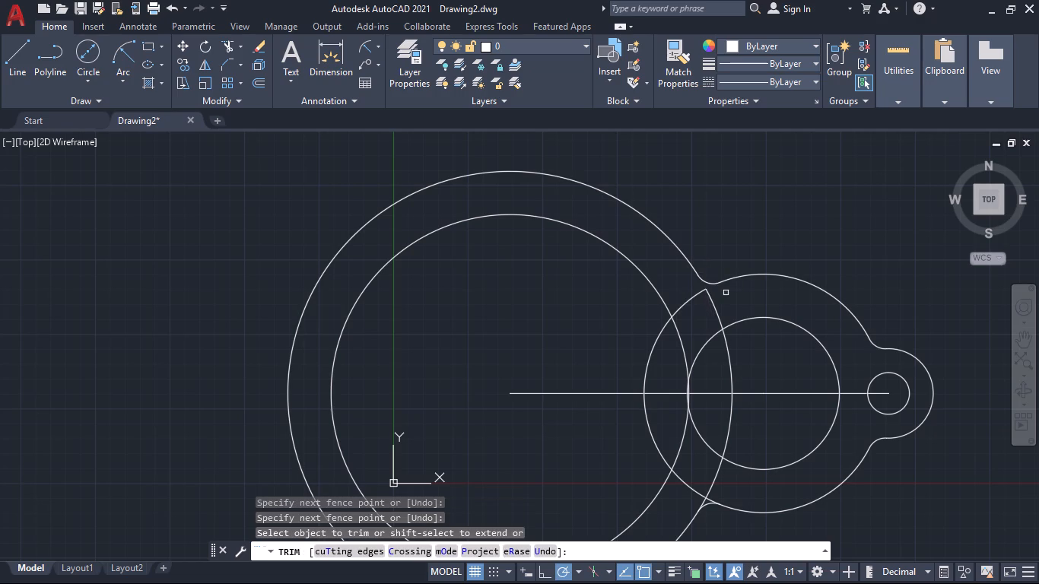
left_click(728, 301)
left_click(682, 294)
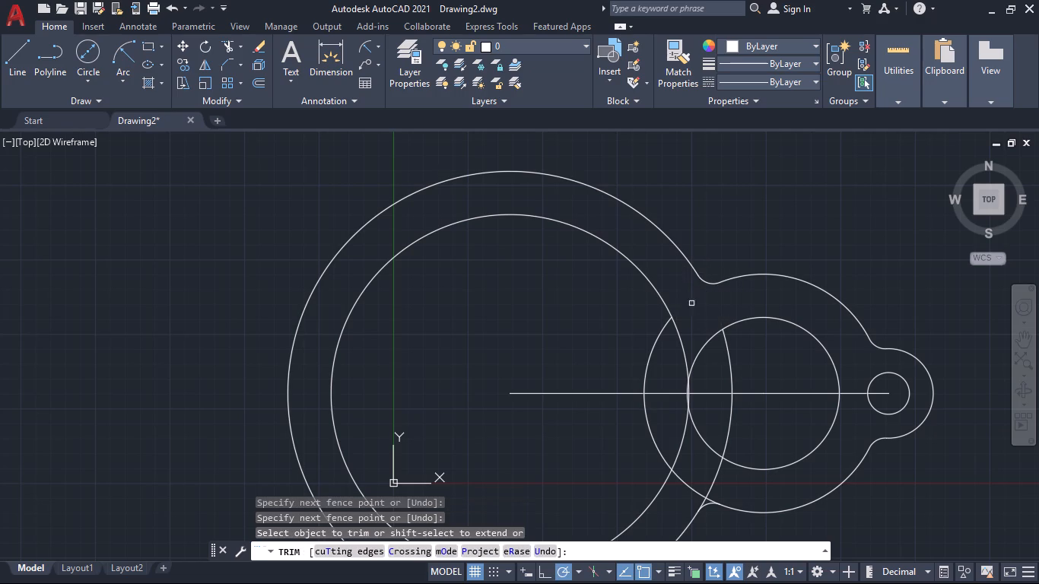
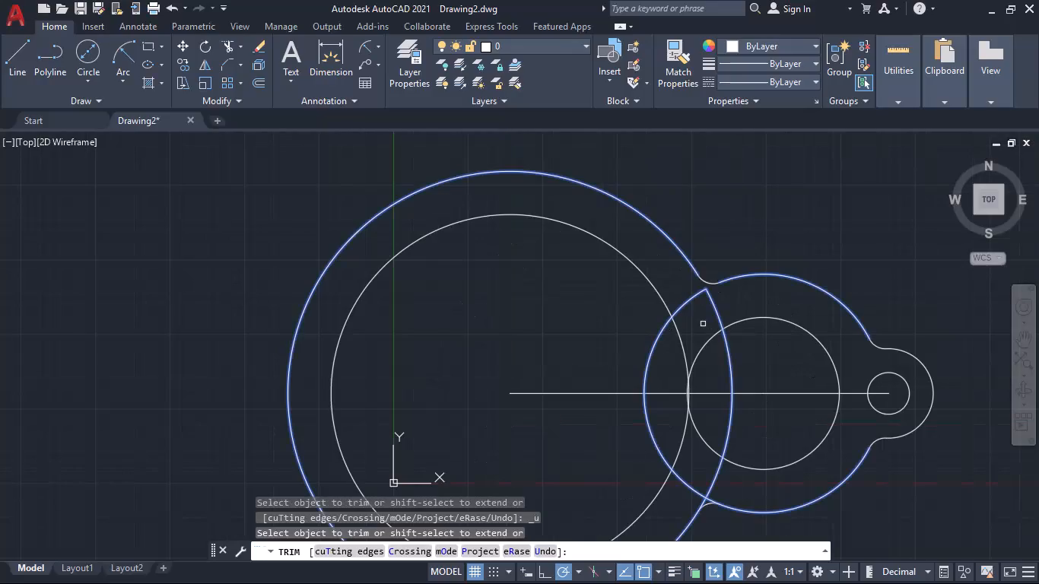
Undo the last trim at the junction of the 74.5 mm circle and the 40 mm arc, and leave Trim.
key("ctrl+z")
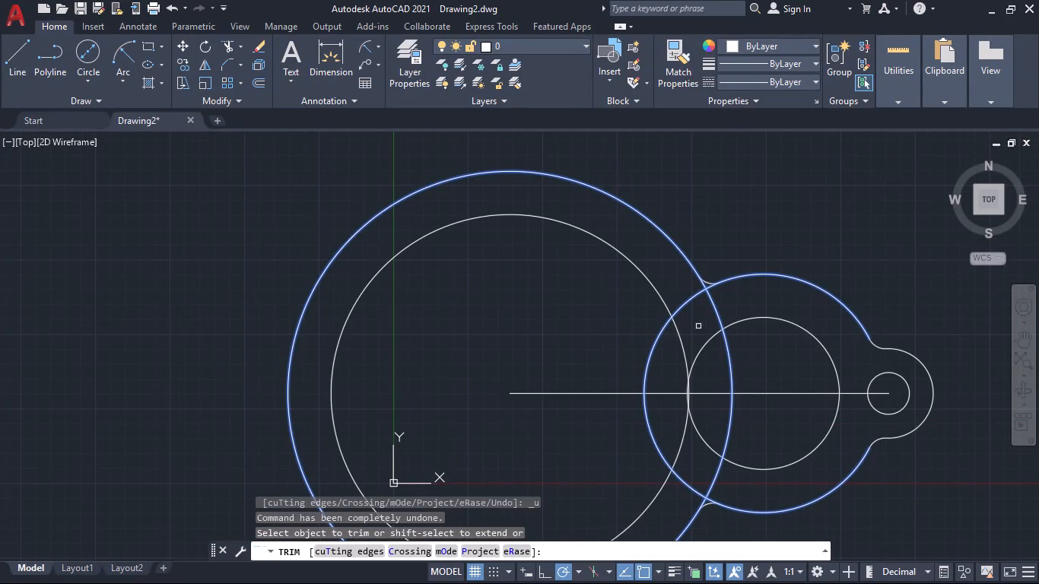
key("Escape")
Fillet the upper junction of the 60 mm circle and the middle lobe's inner circle with a 7 mm radius.
key("f")
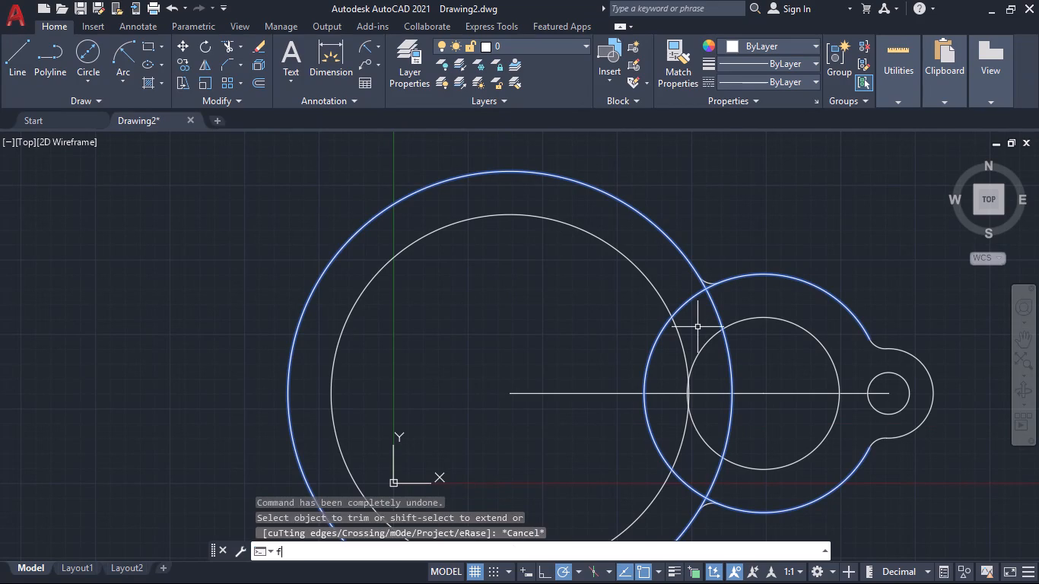
key("Return")
key("r")
key("Return")
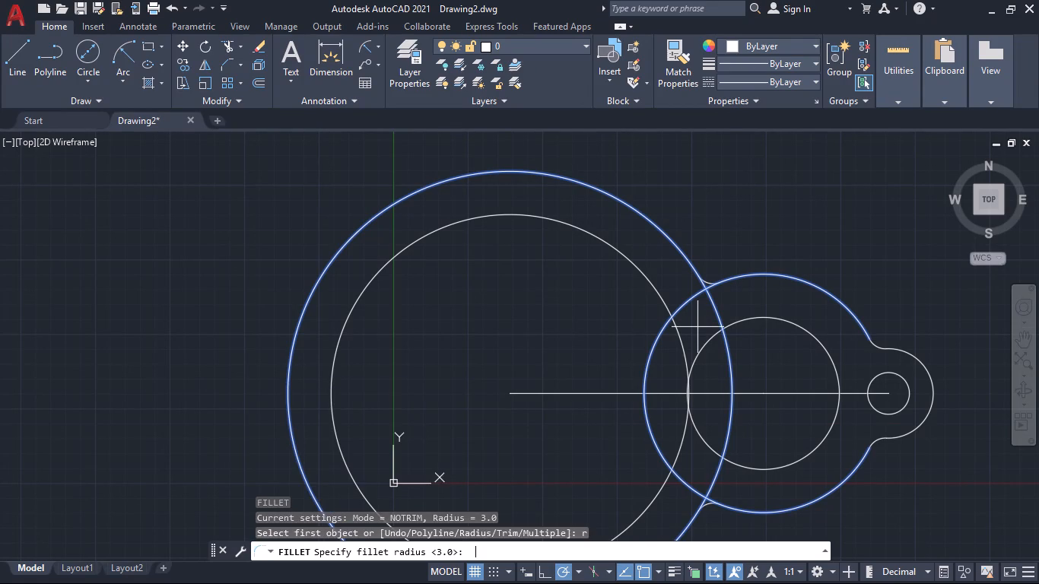
key("7")
key("Return")
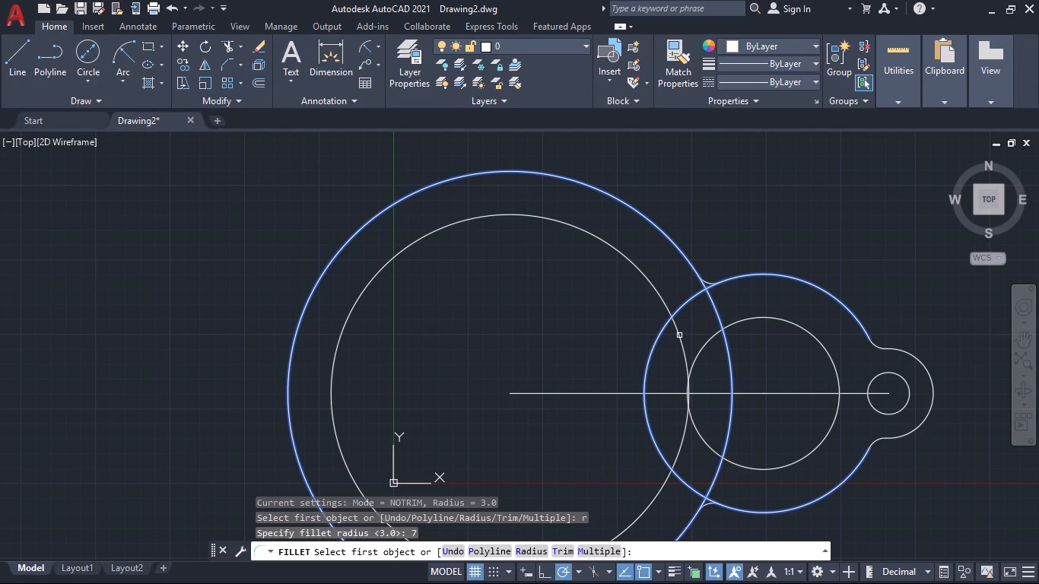
left_click(678, 335)
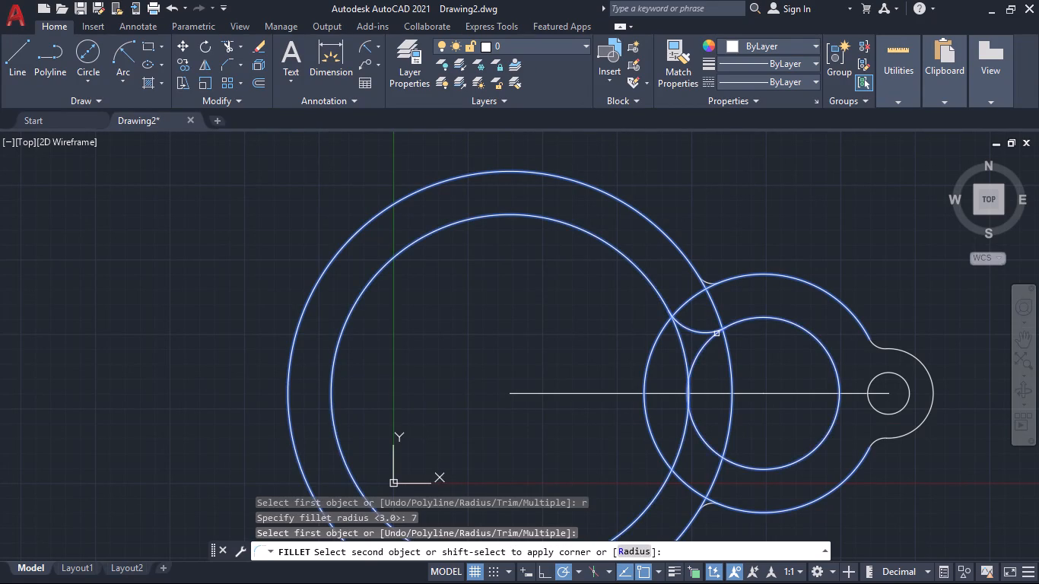
left_click(716, 334)
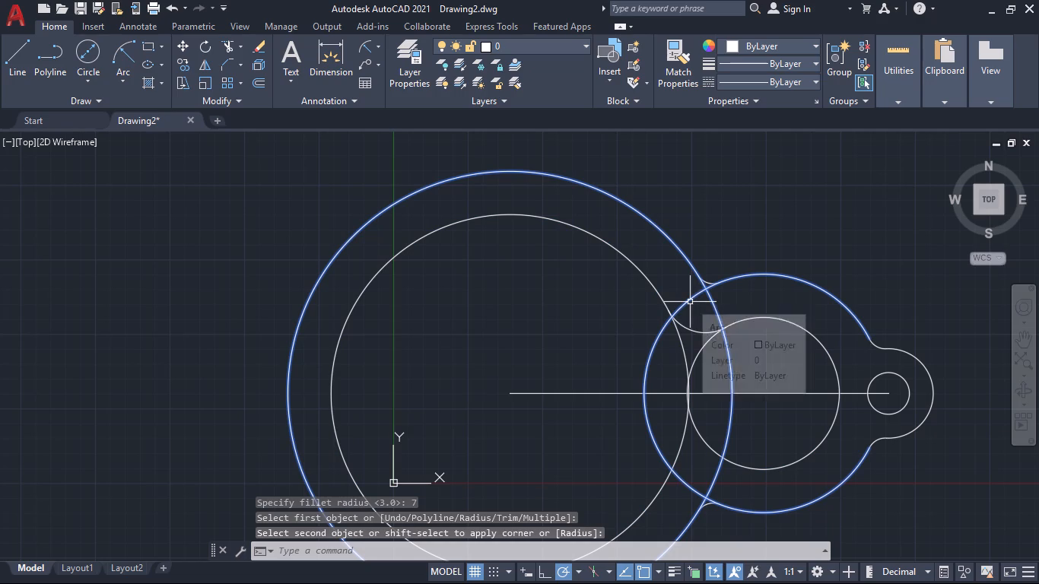
Trim the overlapping parts of the 74.5 mm circle and the 40 mm arc between the upper 3 mm and 7 mm fillets.
type("tr")
key("Return")
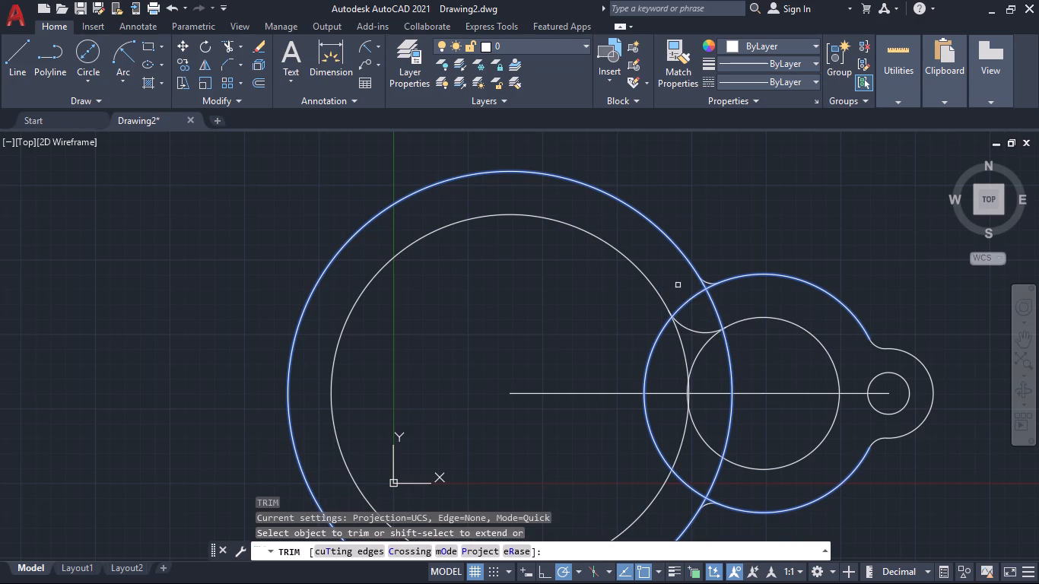
left_click(678, 284)
left_click(737, 311)
left_click(713, 294)
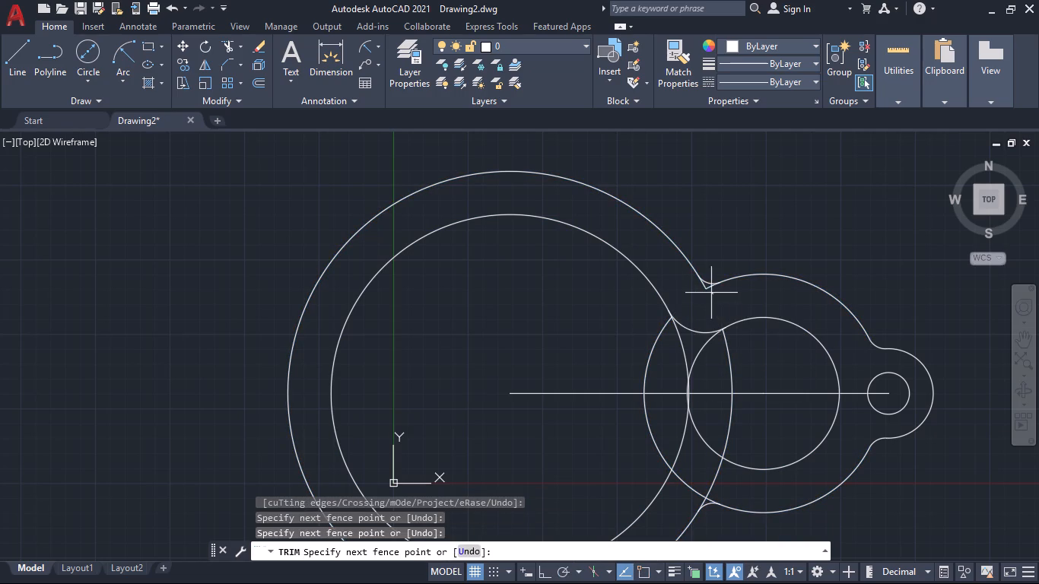
left_click(701, 284)
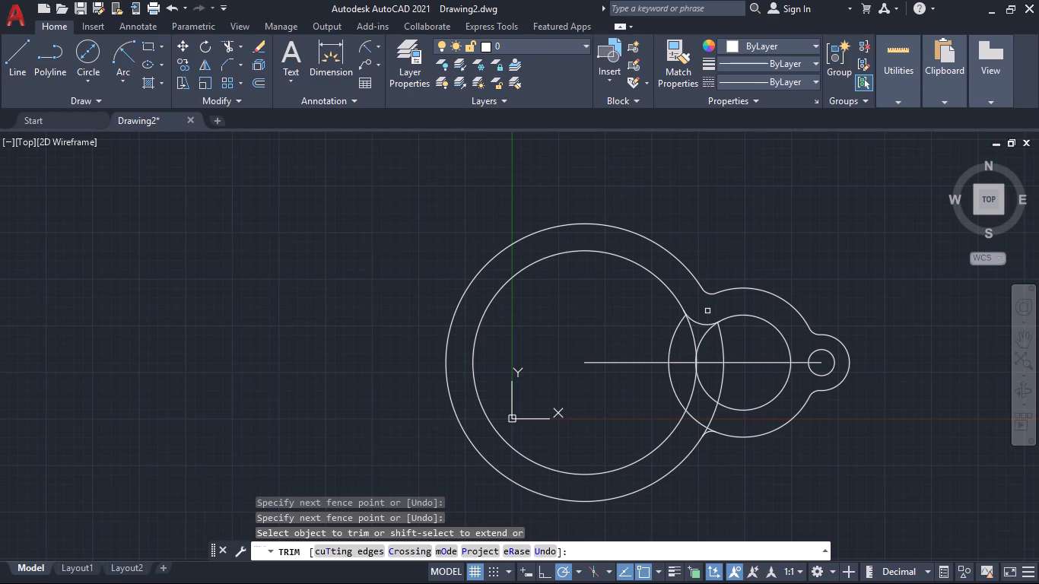
Trim the overlapping arcs above the centre line inside the inner outline, including the leftover ends at both sides of the 7 mm fillet.
left_click(735, 345)
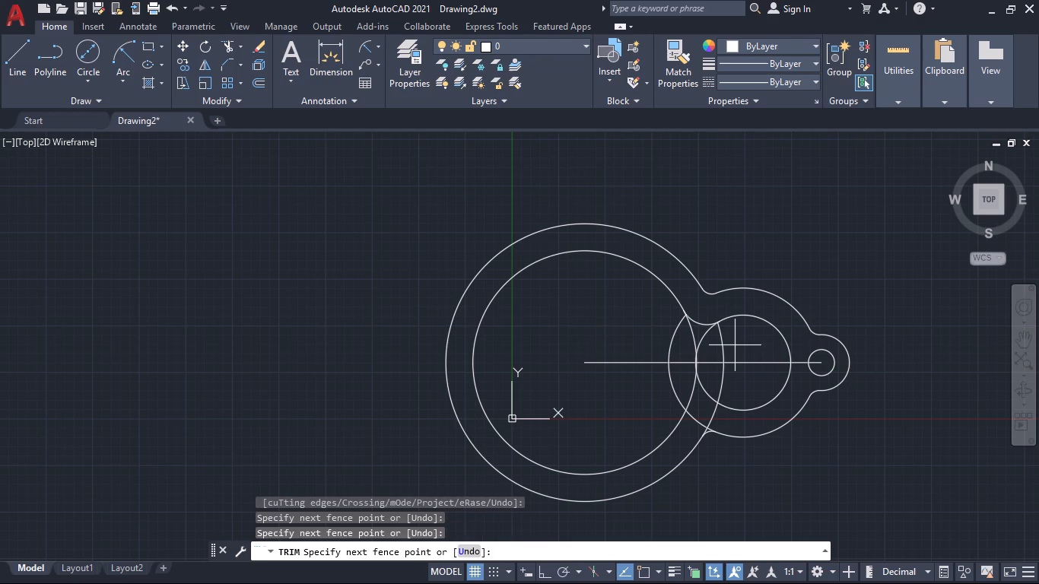
left_click(661, 341)
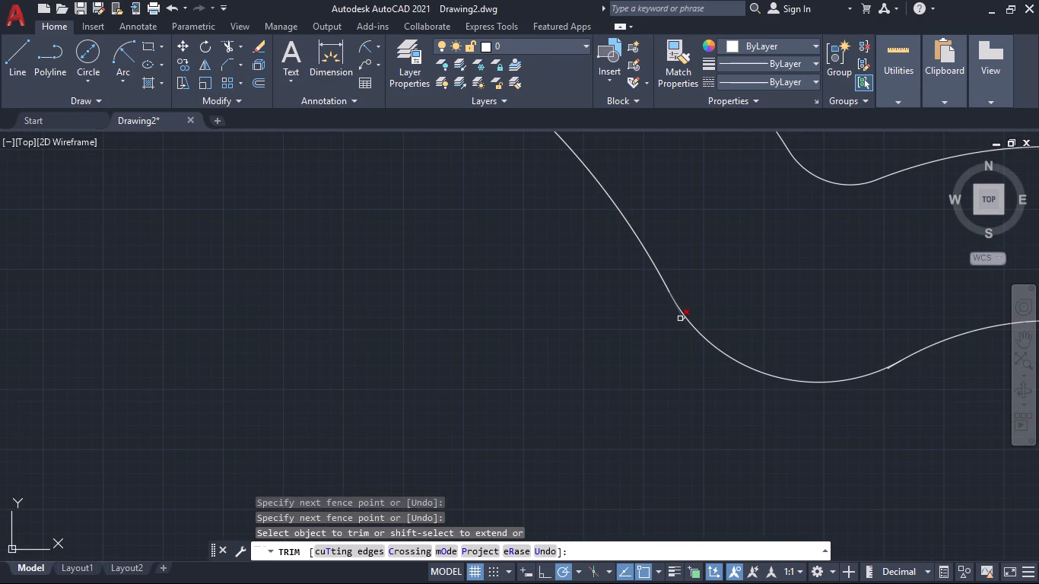
left_click(682, 319)
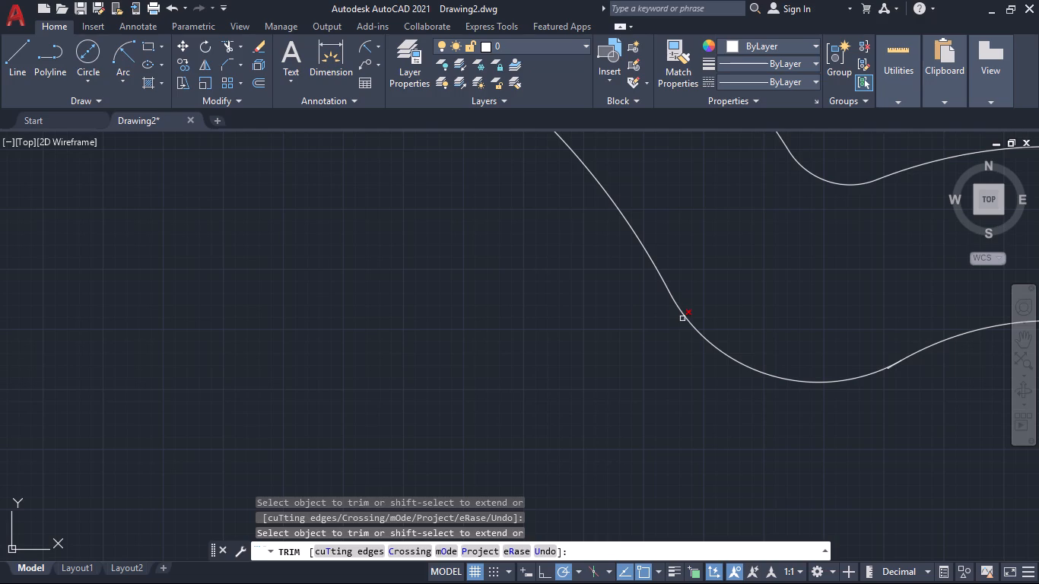
left_click(682, 319)
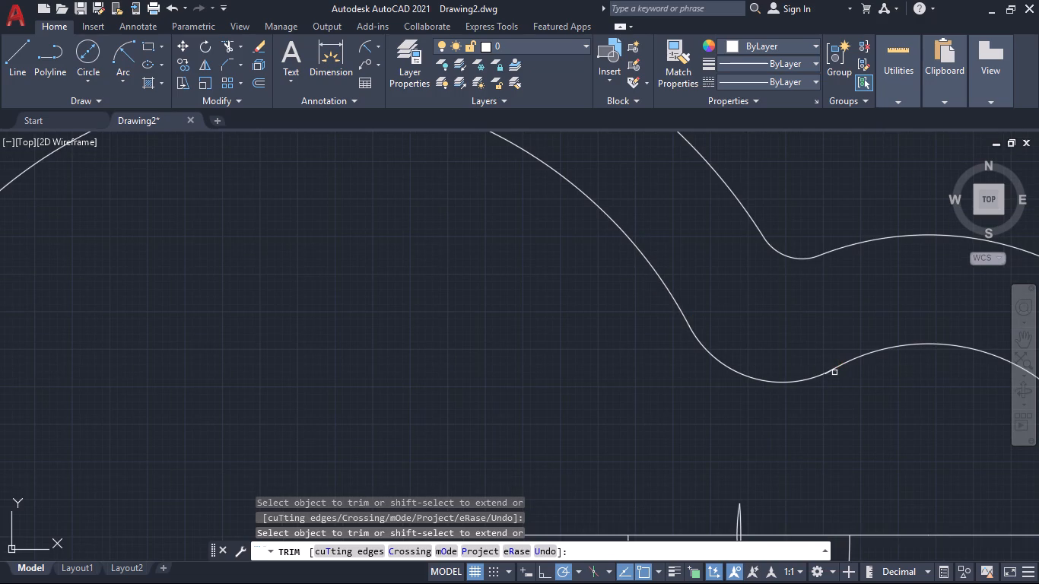
left_click(831, 372)
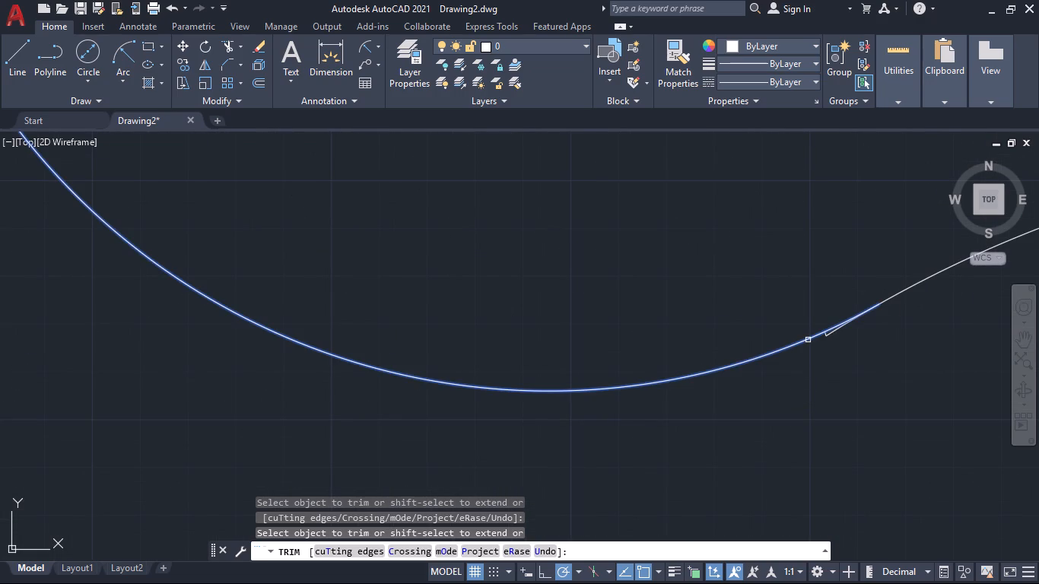
left_click(808, 339, "shift")
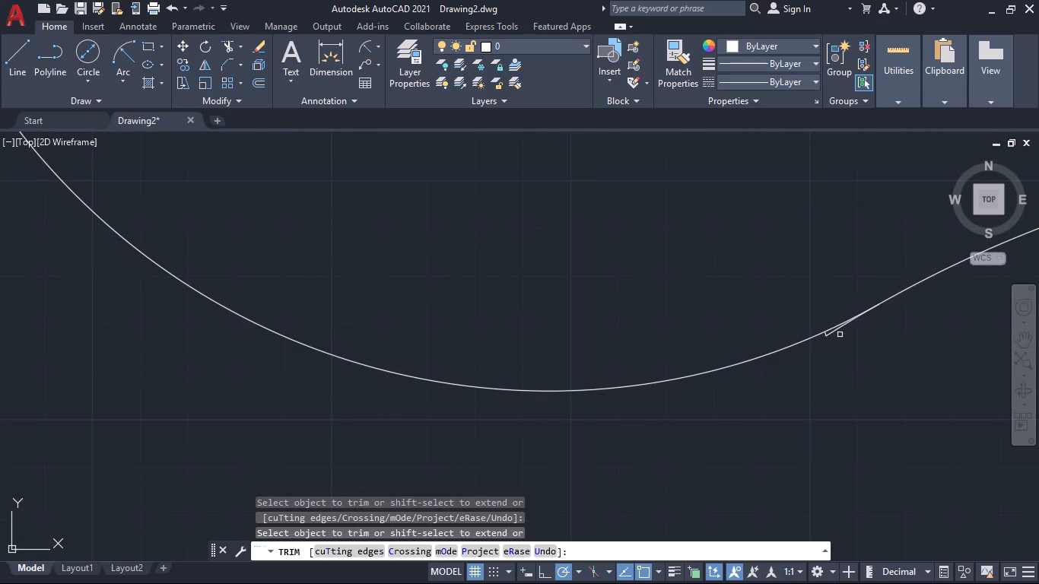
left_click(834, 333)
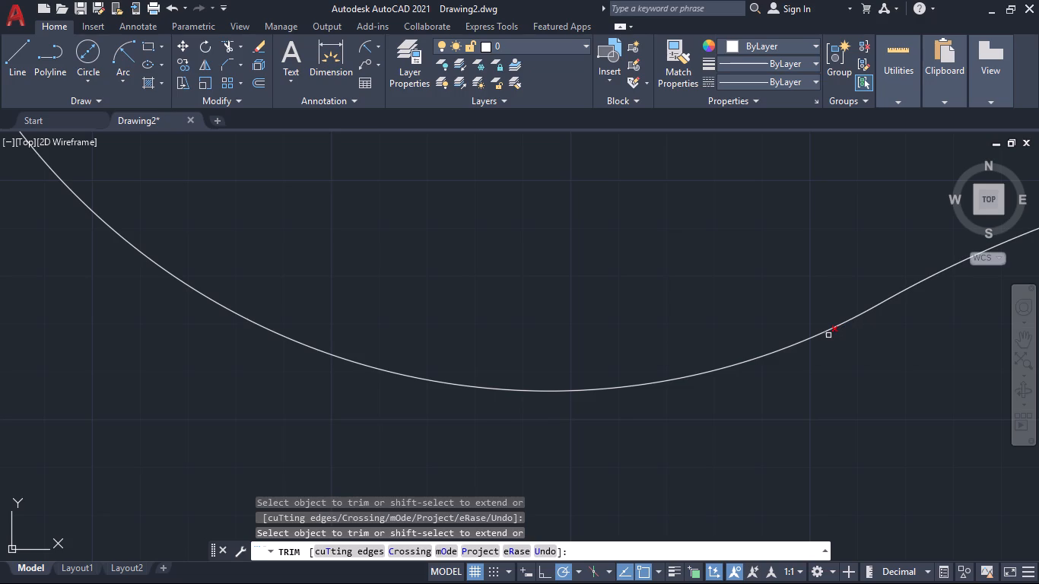
left_click(828, 335)
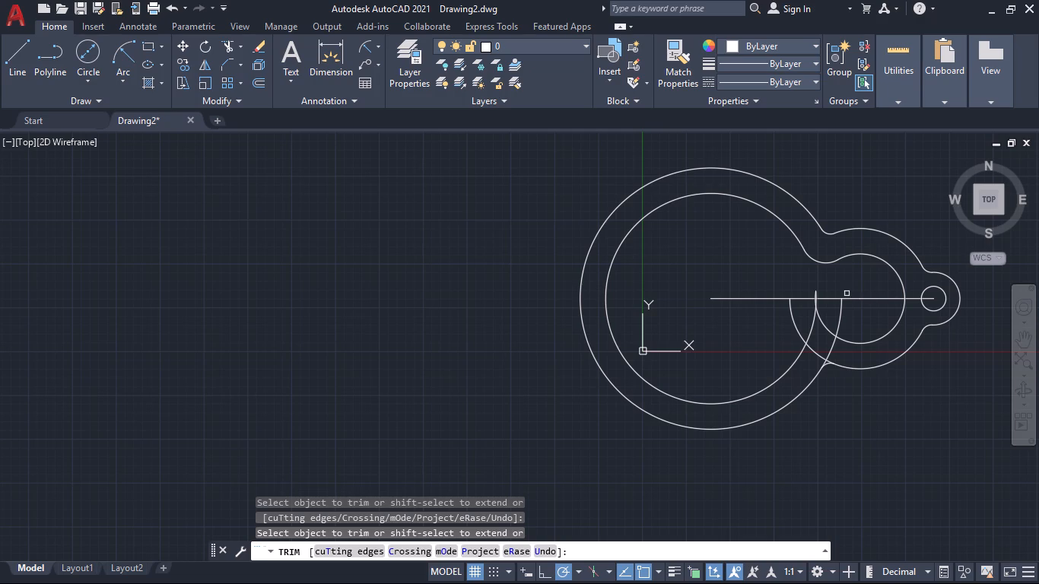
Trim the short arc ends projecting above the centre line where the two inner circles meet.
left_click(817, 294)
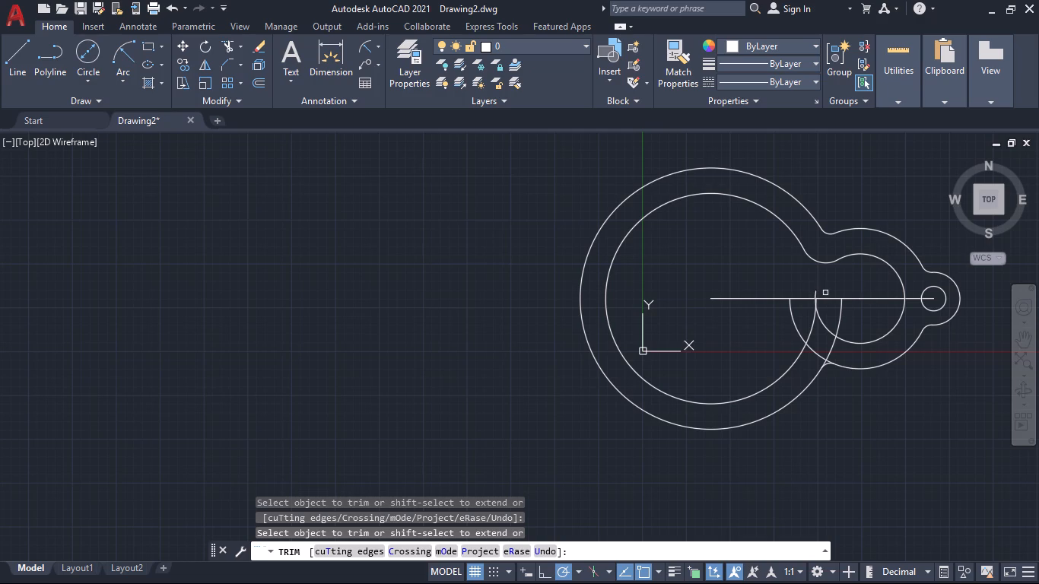
left_click(825, 293)
left_click(805, 294)
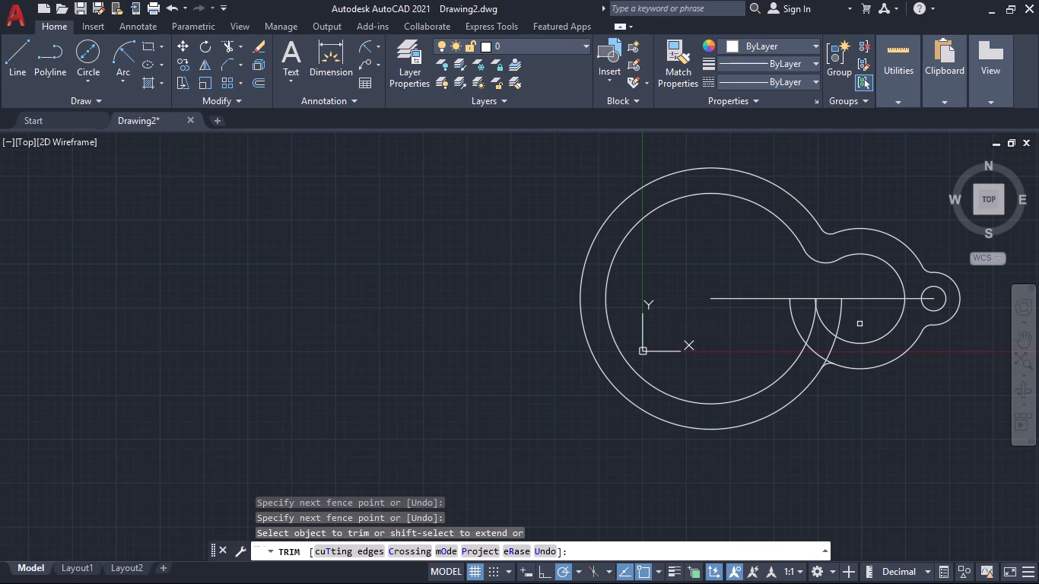
key("Escape")
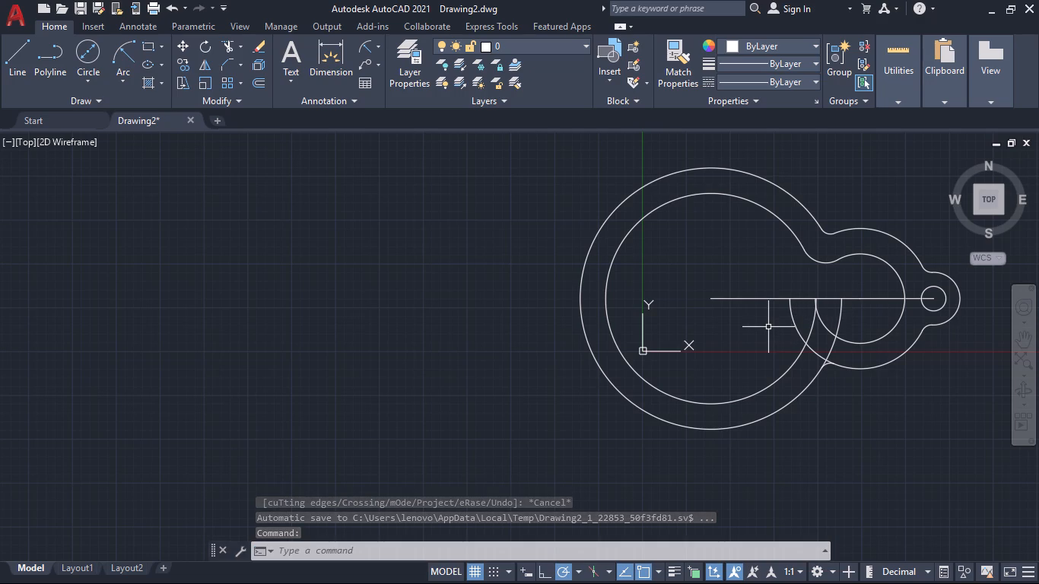
Extend the horizontal centre line segments to meet the outer outline at both ends.
key("space")
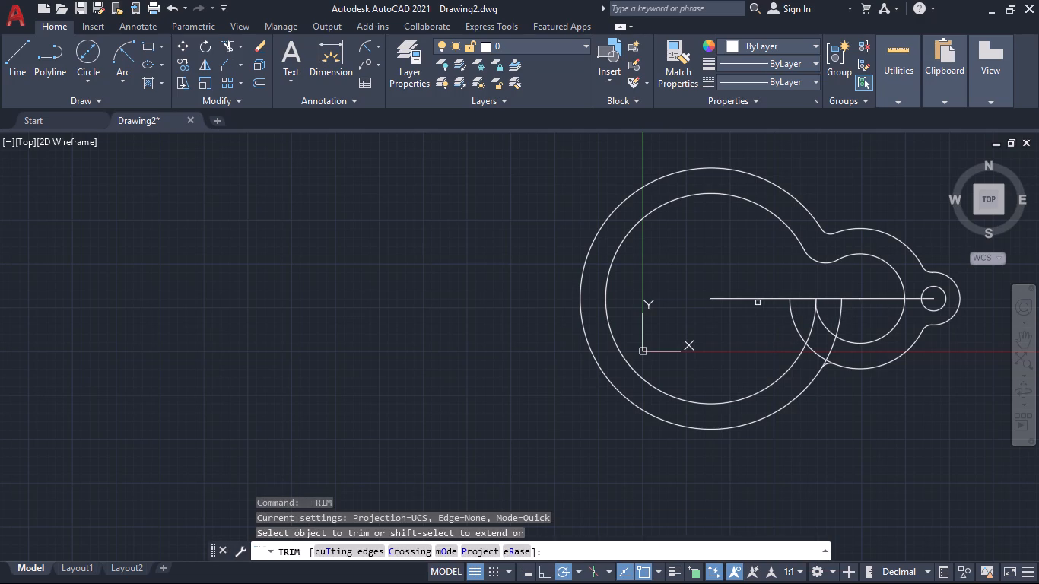
left_click(753, 298, "shift")
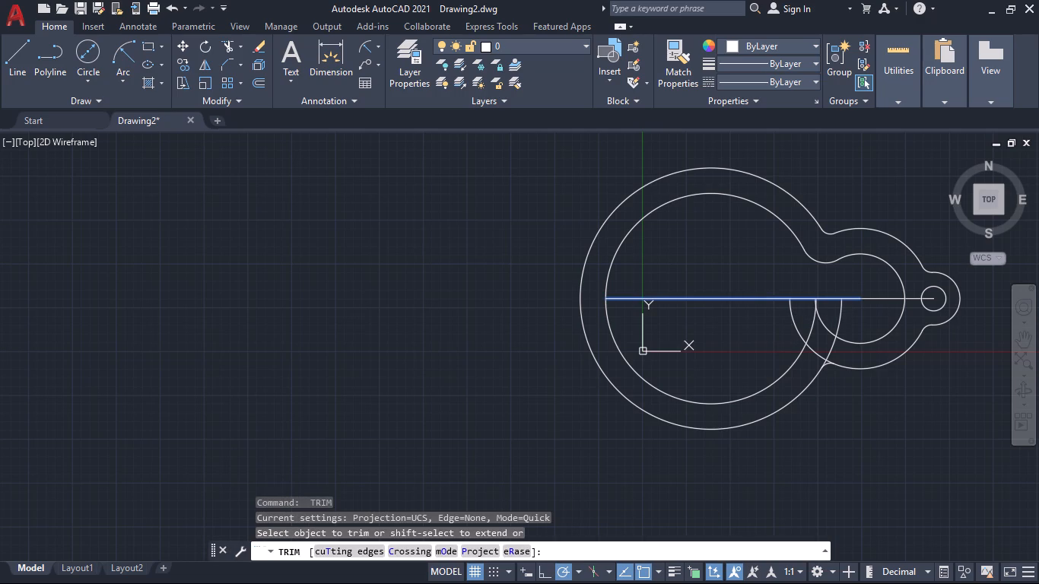
left_click(720, 298, "shift")
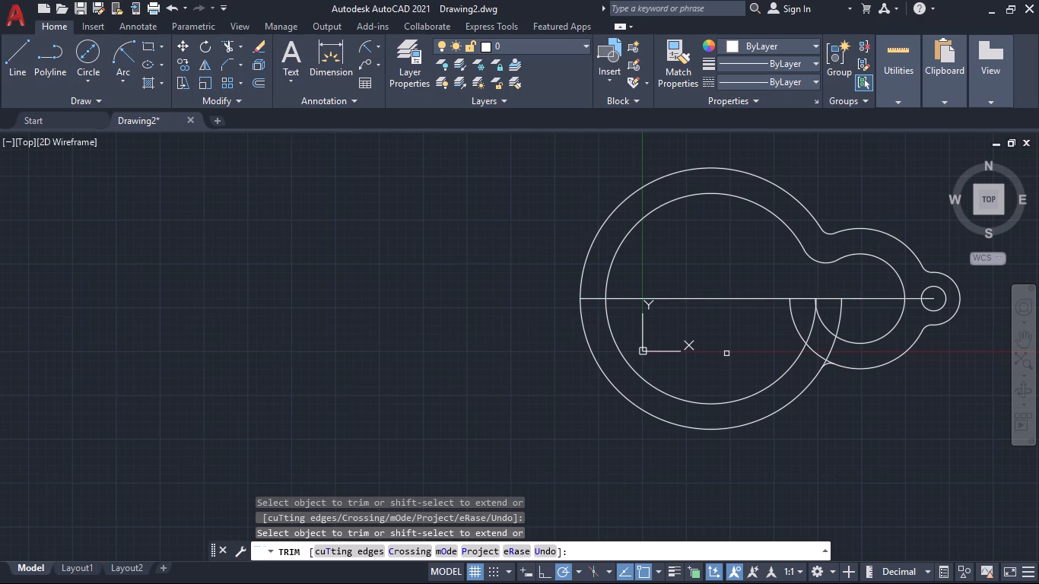
left_click(866, 300, "shift")
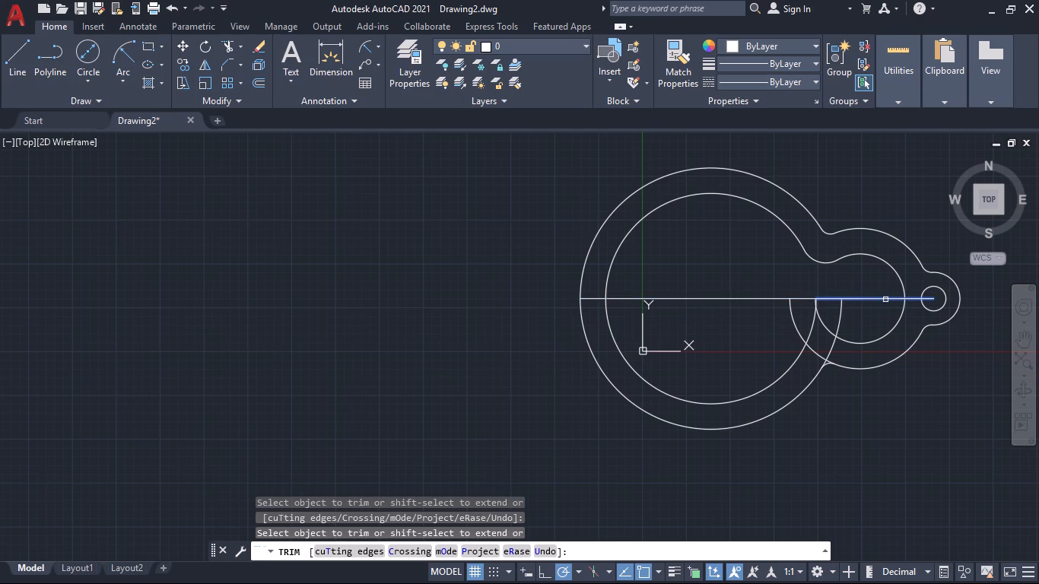
left_click(910, 299, "shift")
left_click(926, 299, "shift")
Trim away all outline arcs and leftover pieces below the centre line, keeping the upper half and the small end circle whole.
left_click(505, 349)
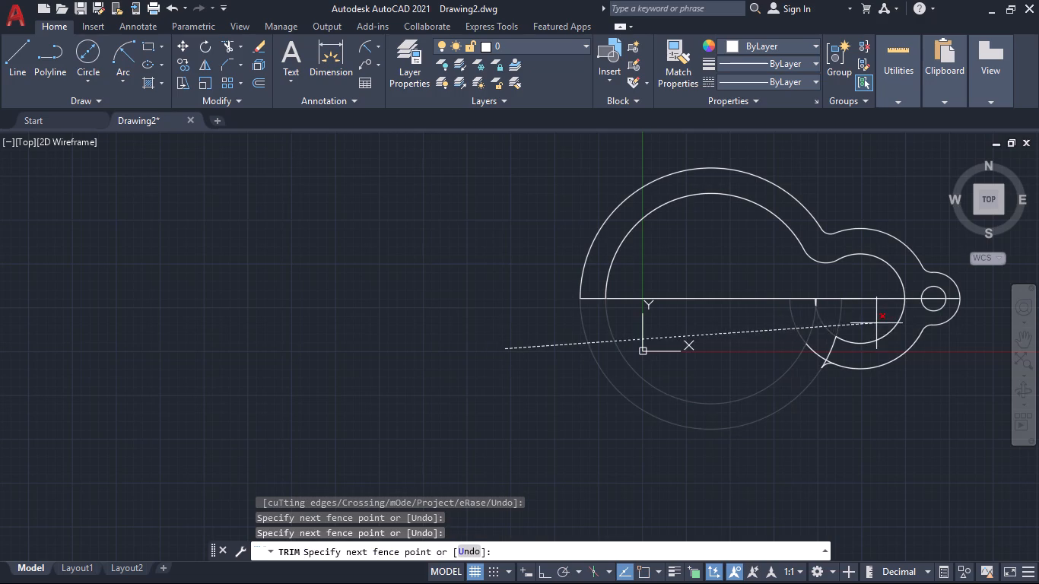
left_click(948, 336)
left_click(795, 341)
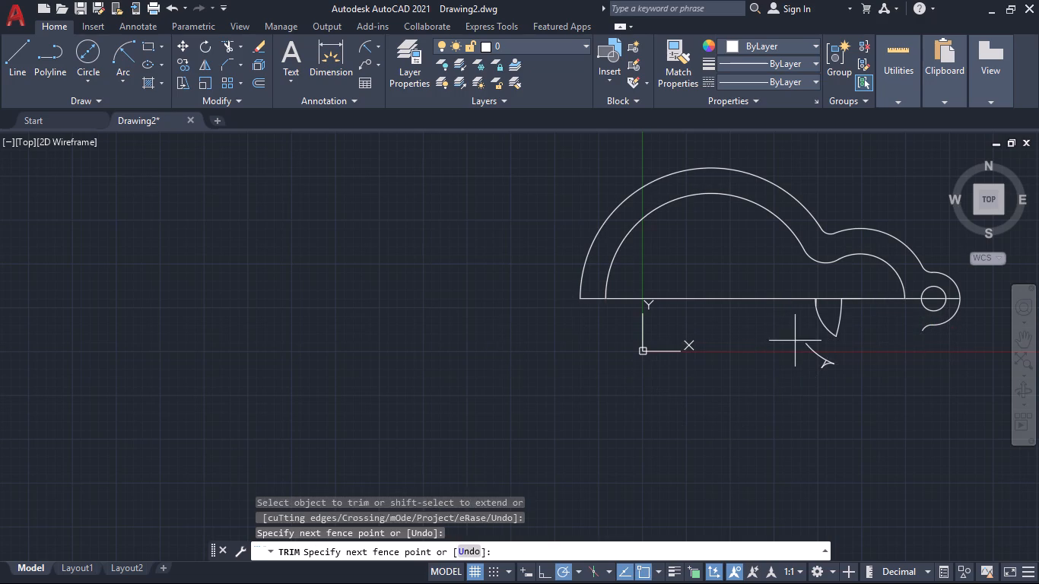
left_click(831, 367)
left_click(826, 362)
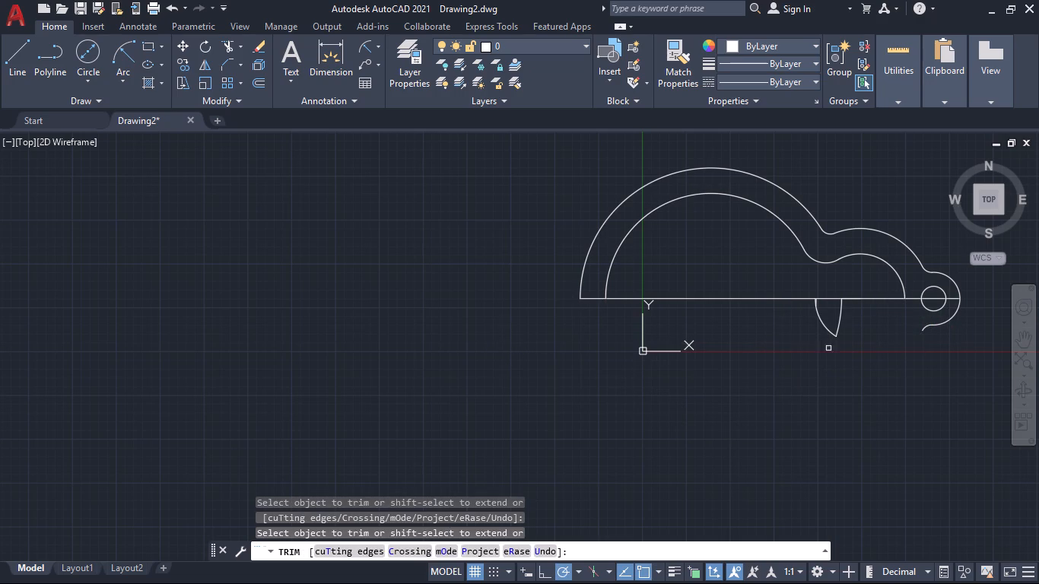
left_click(805, 321)
left_click(968, 322)
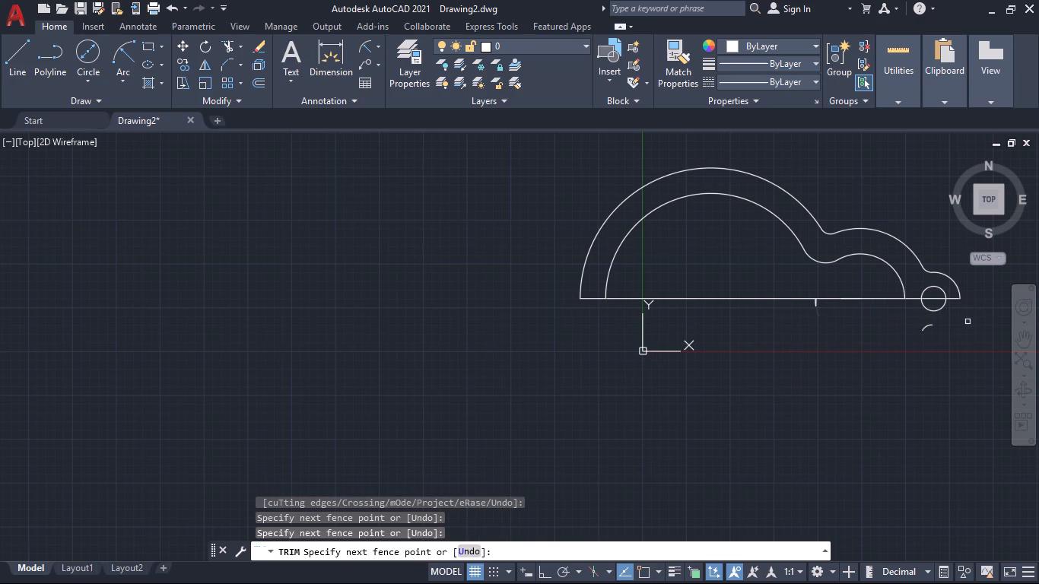
left_click_drag(945, 327, 908, 327)
left_click_drag(908, 327, 859, 319)
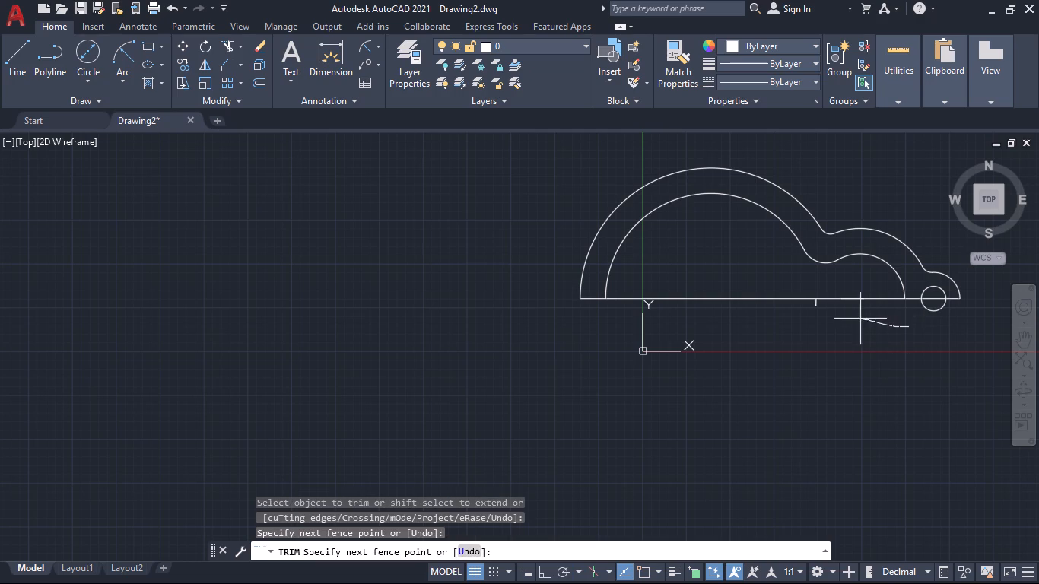
left_click_drag(859, 319, 815, 305)
left_click(815, 305)
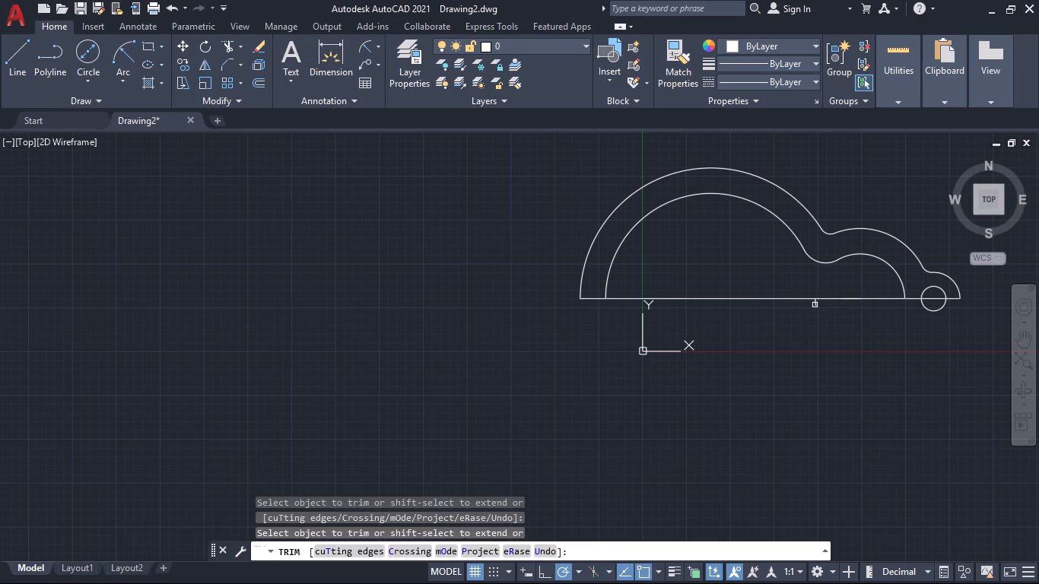
left_click(815, 304)
key("Escape")
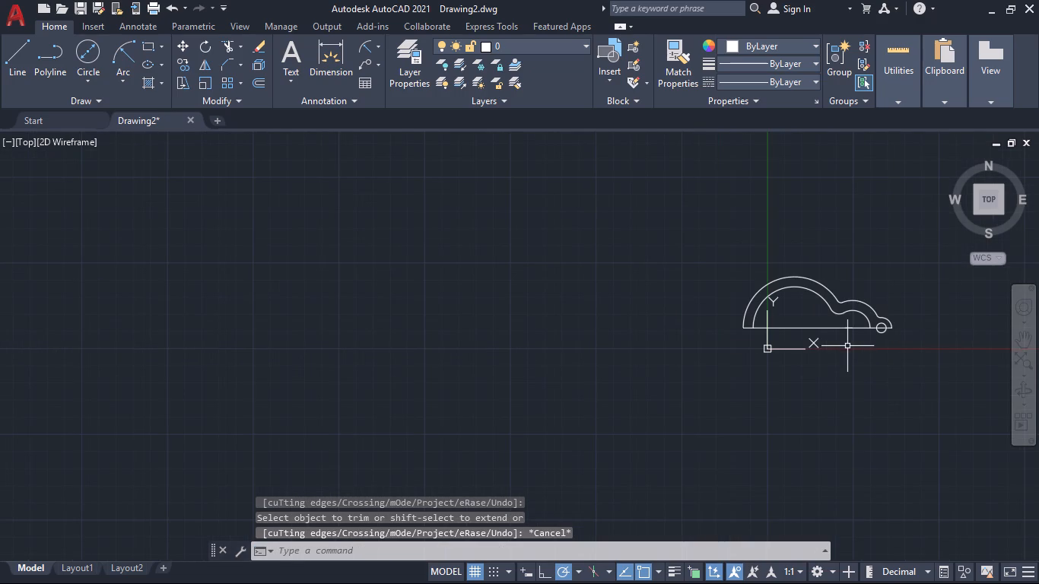
Move the whole half profile from the large arcs' centre to the empty area well left of and above the origin.
left_click(904, 359)
left_click(693, 261)
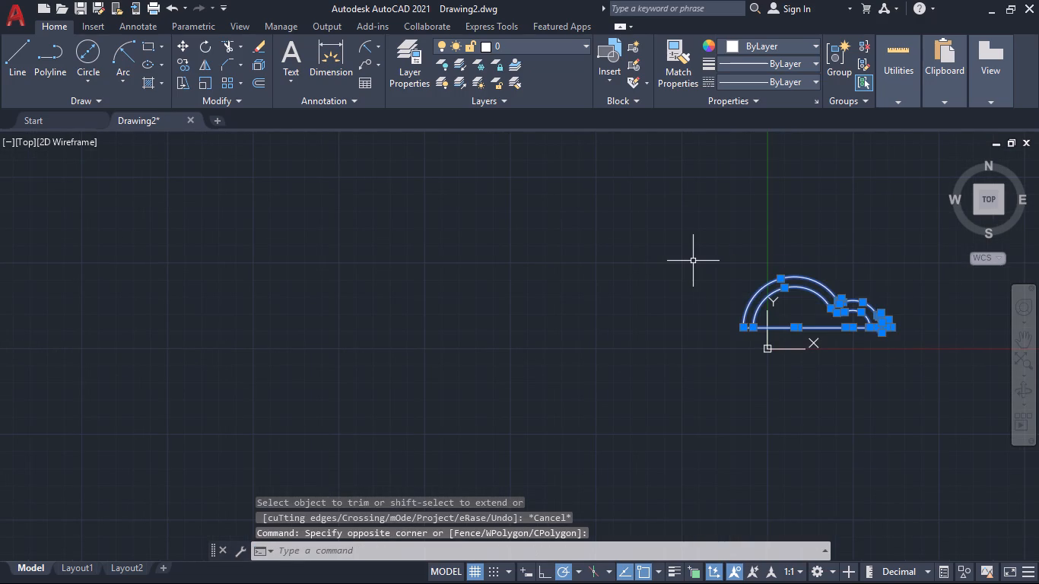
key("m")
key("Return")
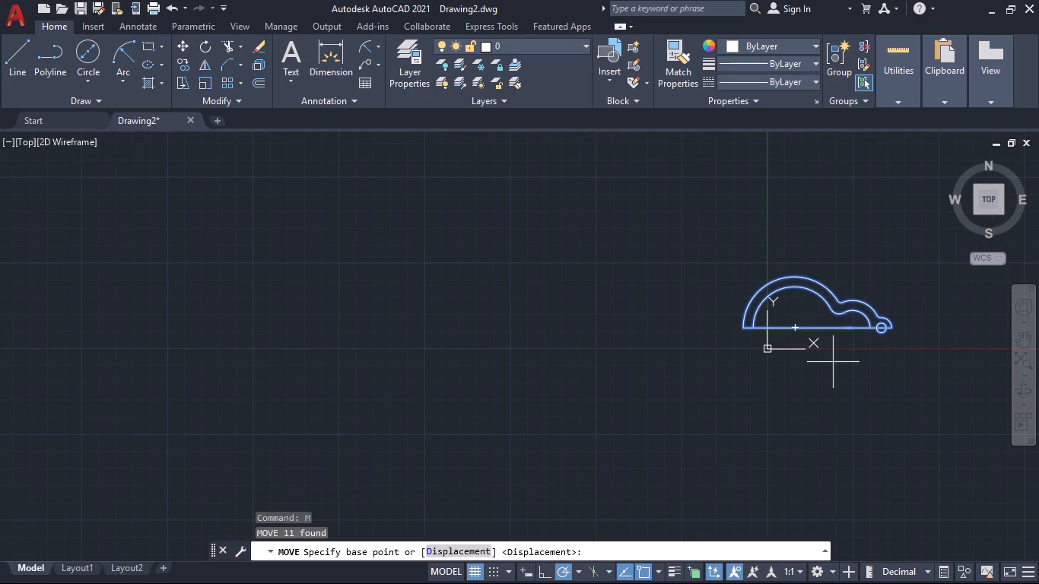
left_click(795, 328)
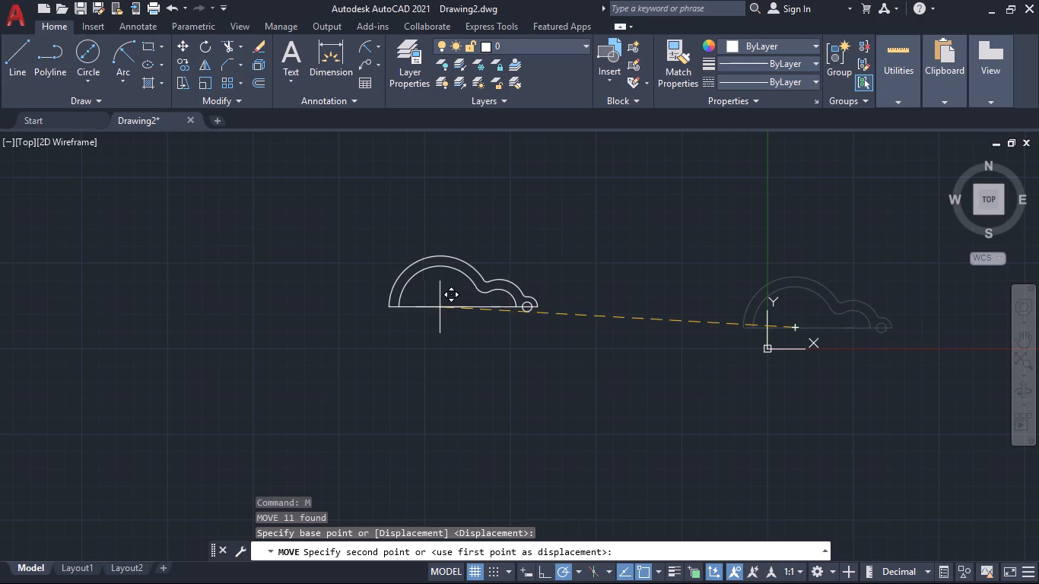
left_click(216, 261)
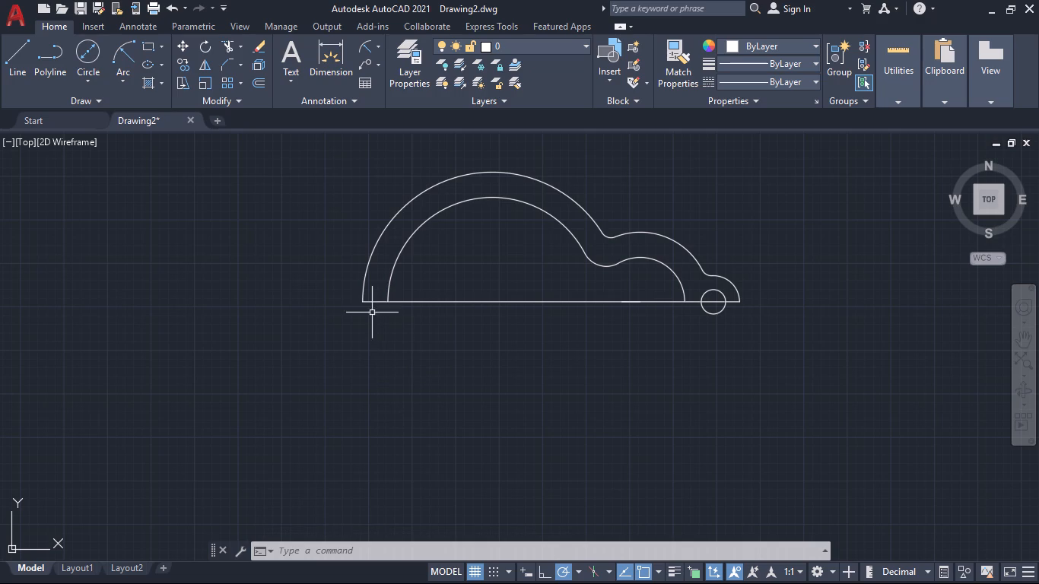
Draw a short line along the base joining the left ends of the large outer and inner arcs.
left_click(24, 58)
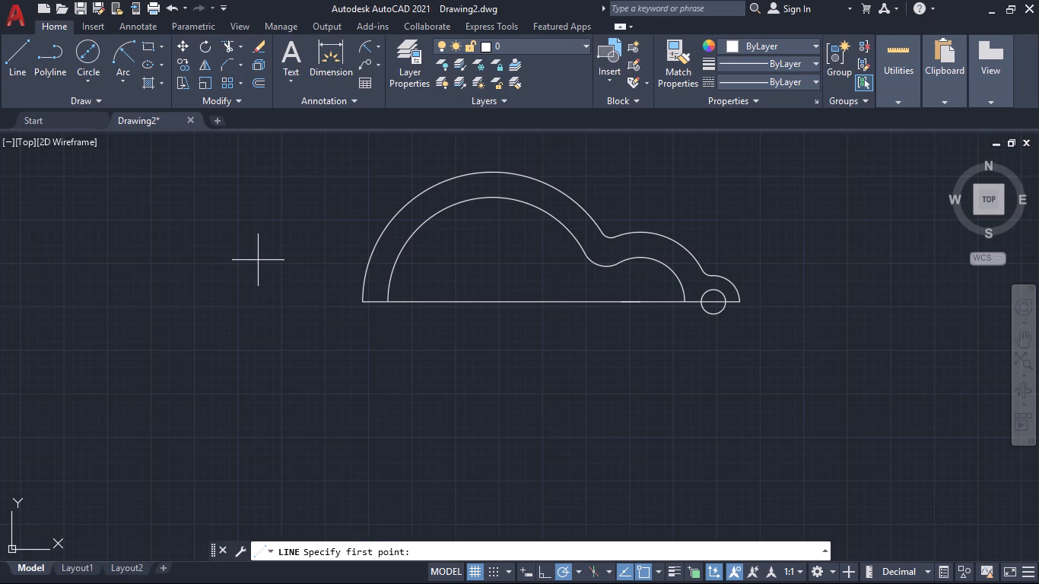
left_click(364, 302)
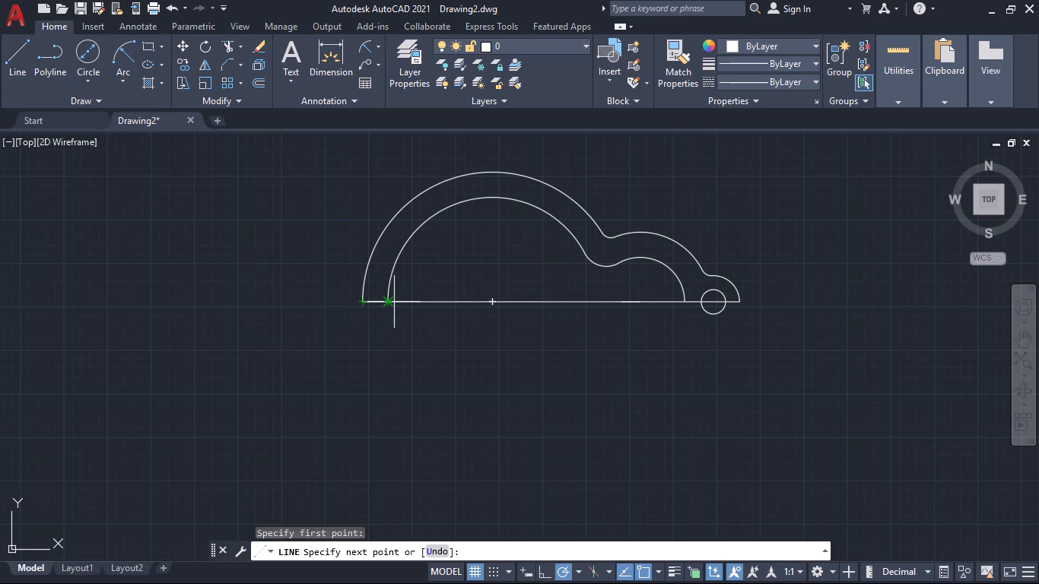
left_click(389, 303)
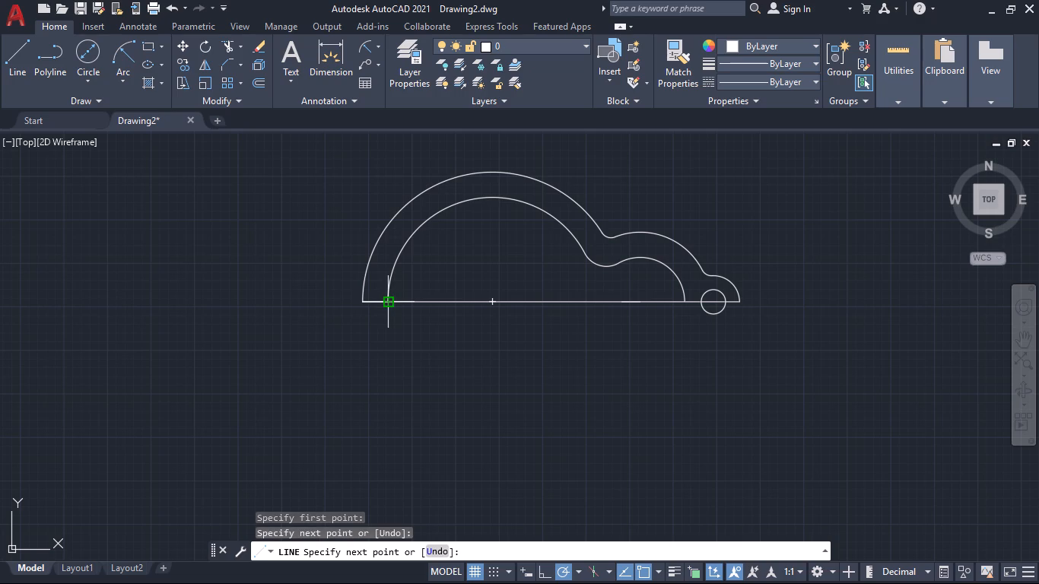
key("Escape")
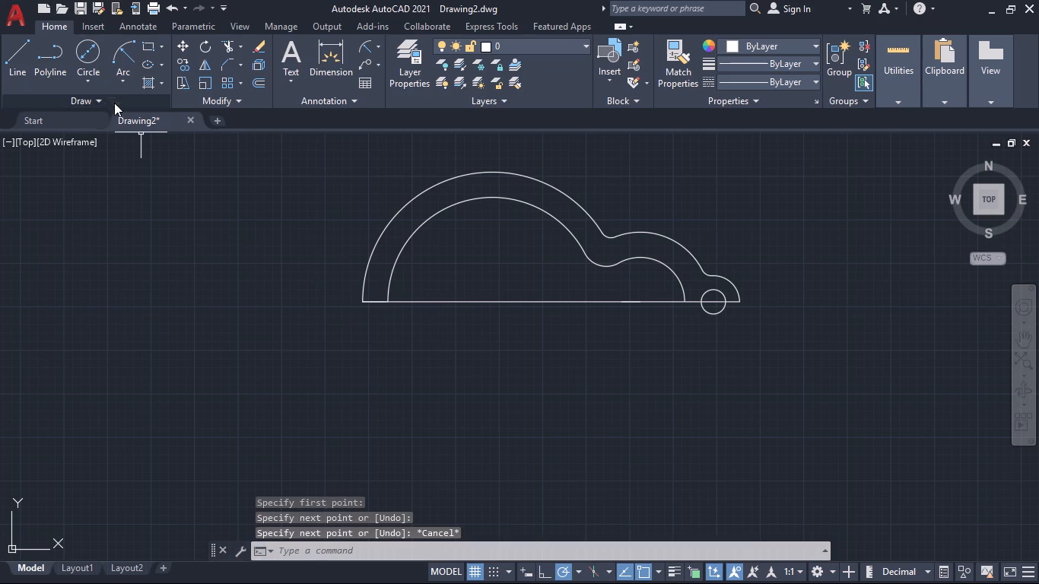
Draw two concentric circles, 7 mm and 15 mm in diameter, centred on the midpoint of the short line at the profile's left end.
left_click(81, 57)
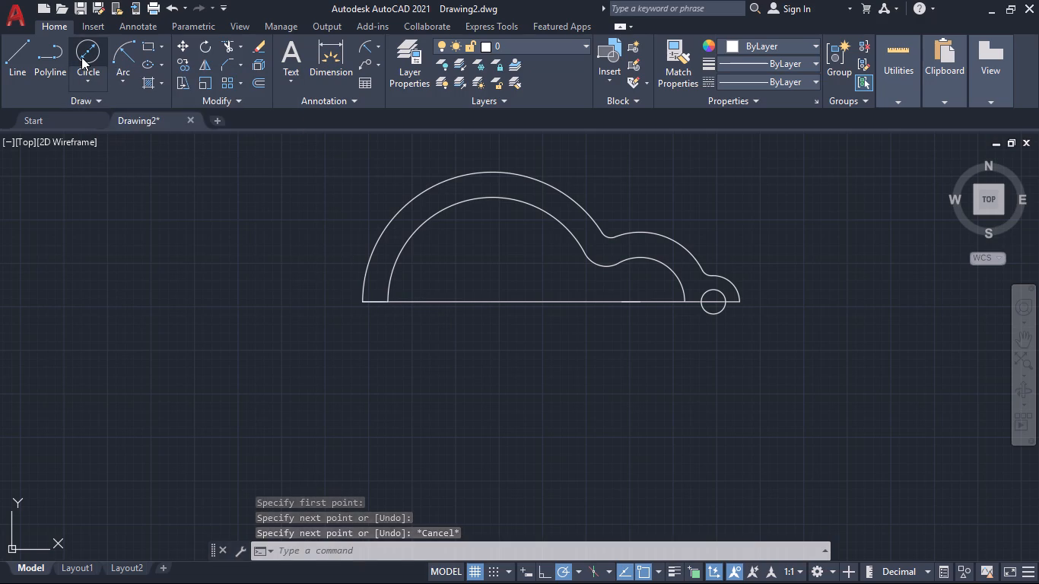
left_click(379, 299)
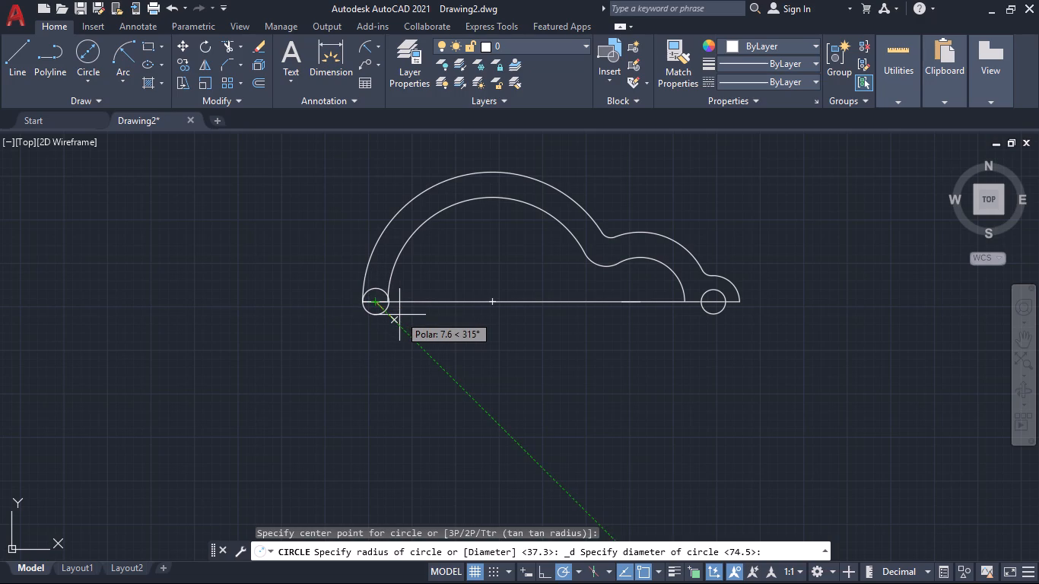
key("7")
key("Return")
left_click(81, 49)
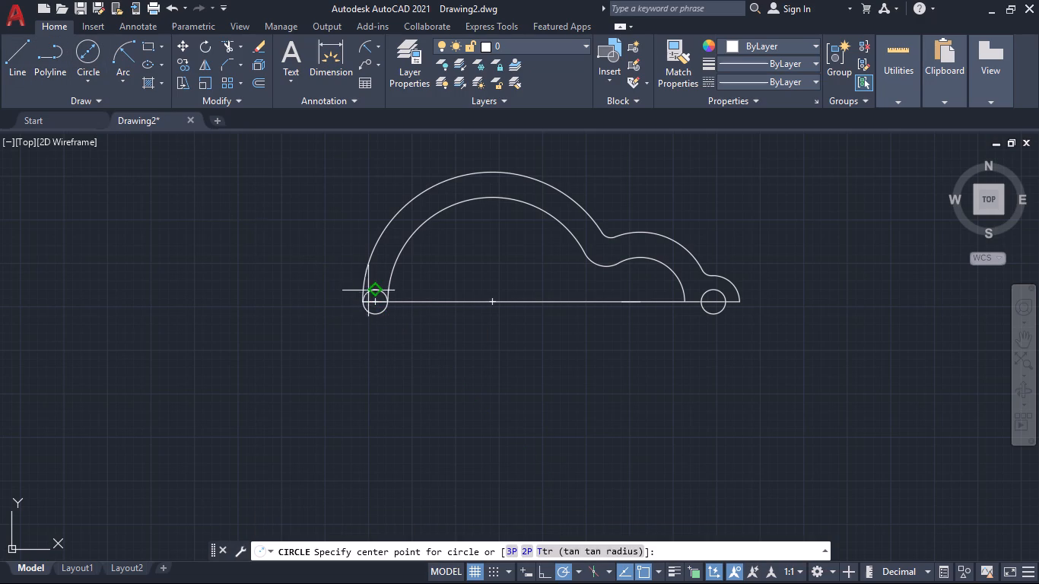
left_click(375, 300)
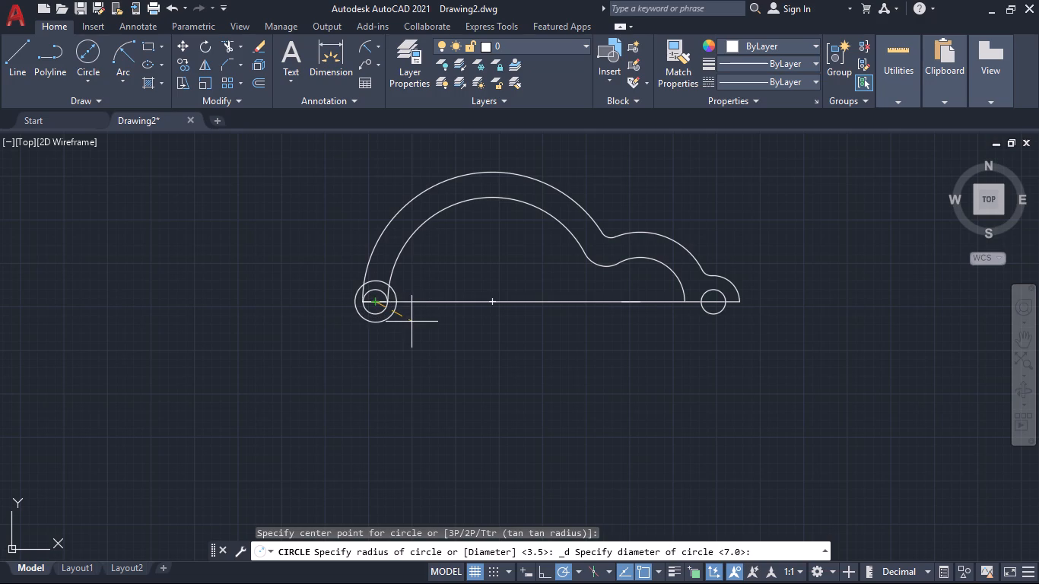
type("15")
key("Return")
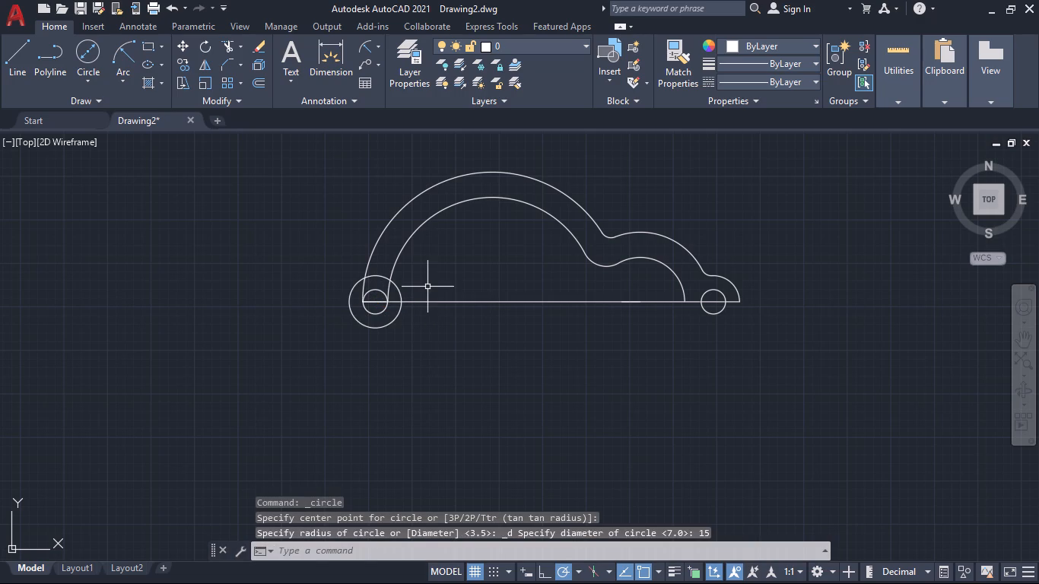
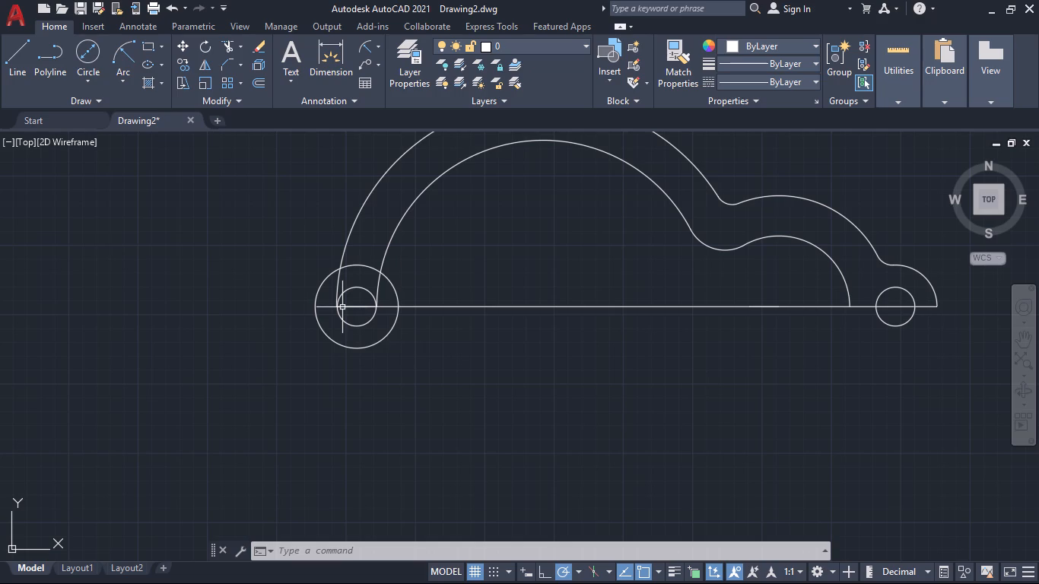
Draw a circle about 58 mm in diameter at the large arcs' centre, just inside the large inner arc.
left_click(79, 54)
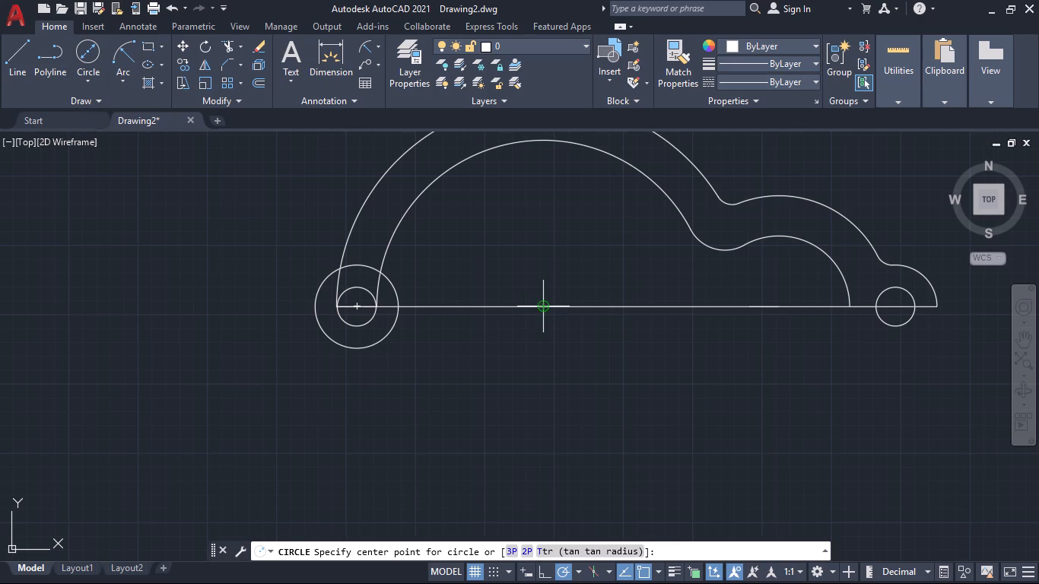
left_click(543, 306)
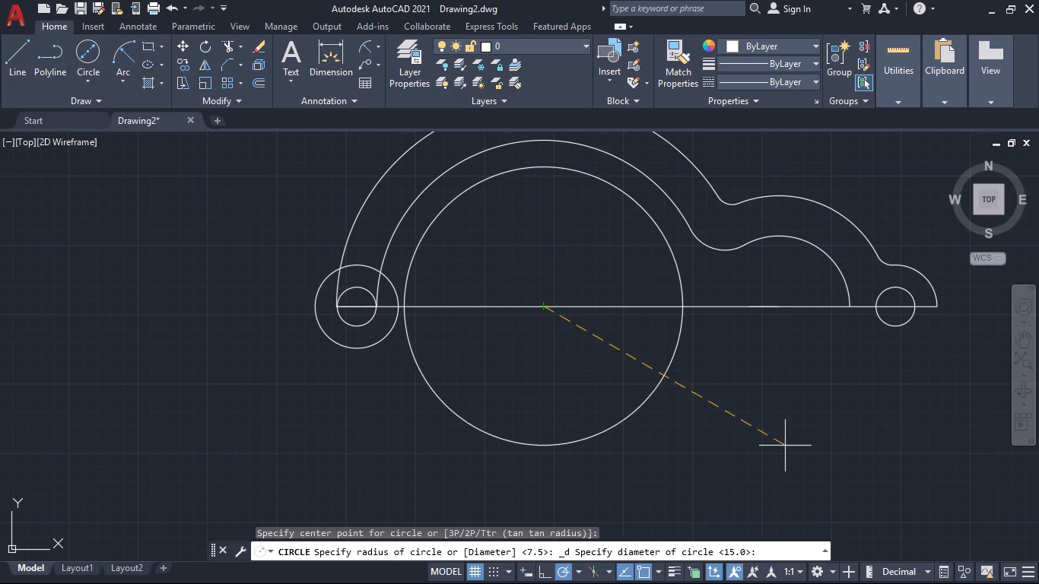
left_click(821, 467)
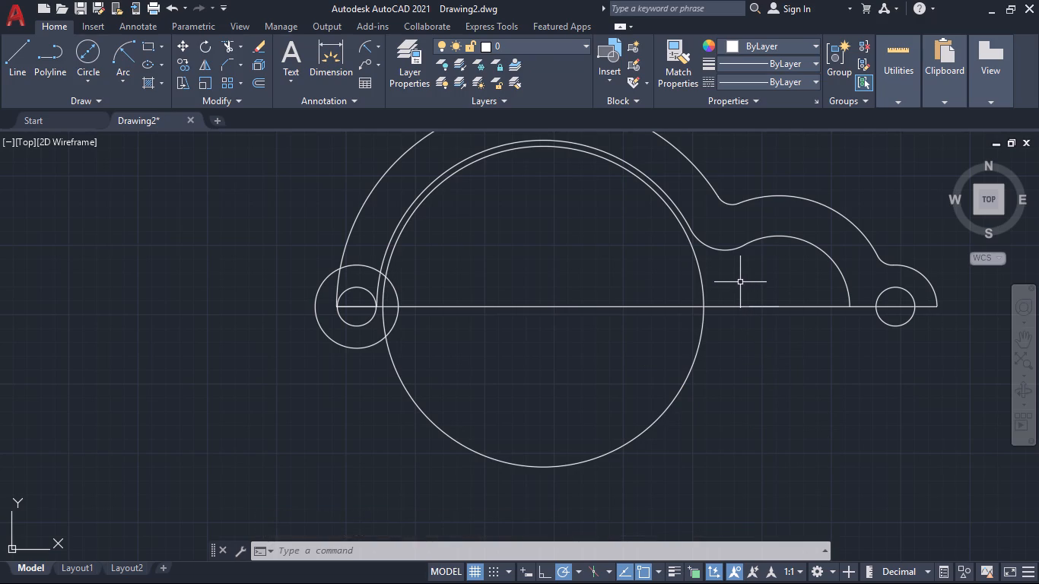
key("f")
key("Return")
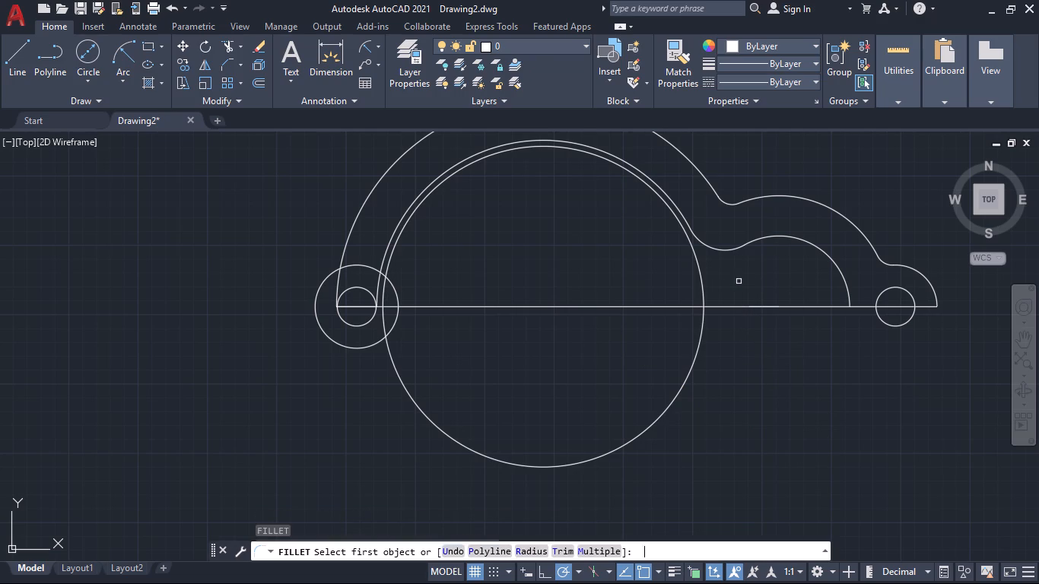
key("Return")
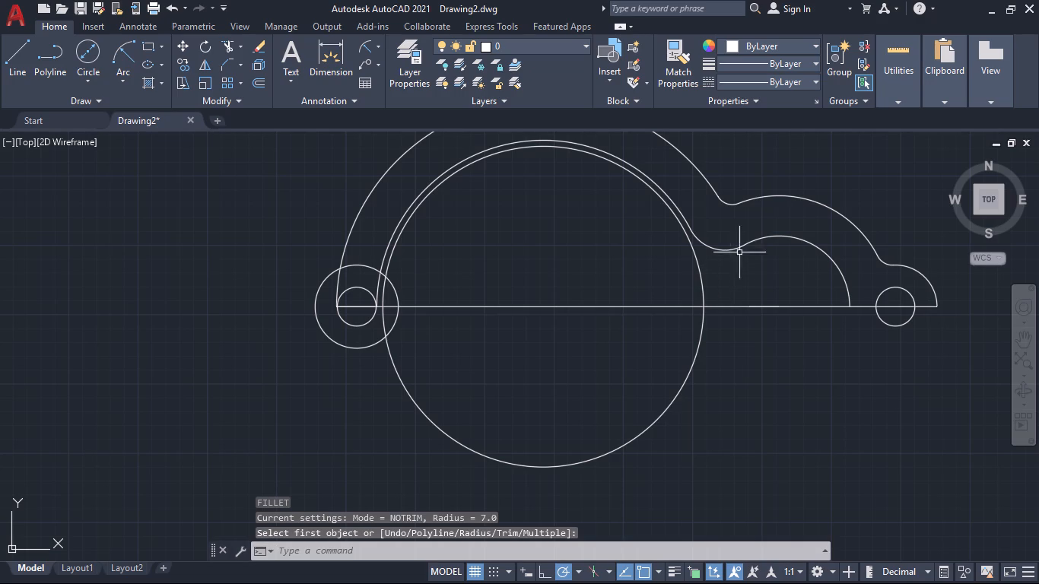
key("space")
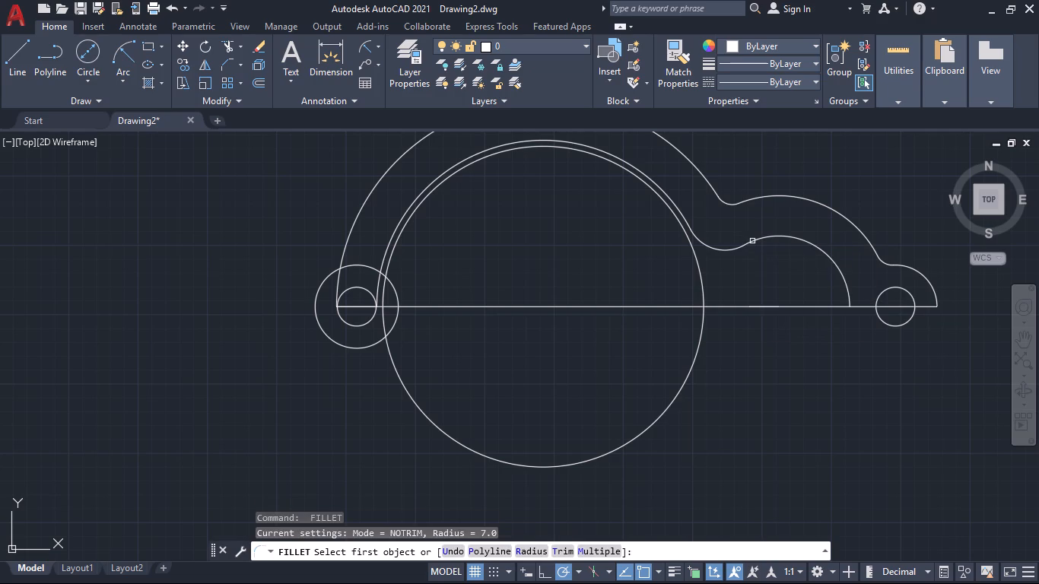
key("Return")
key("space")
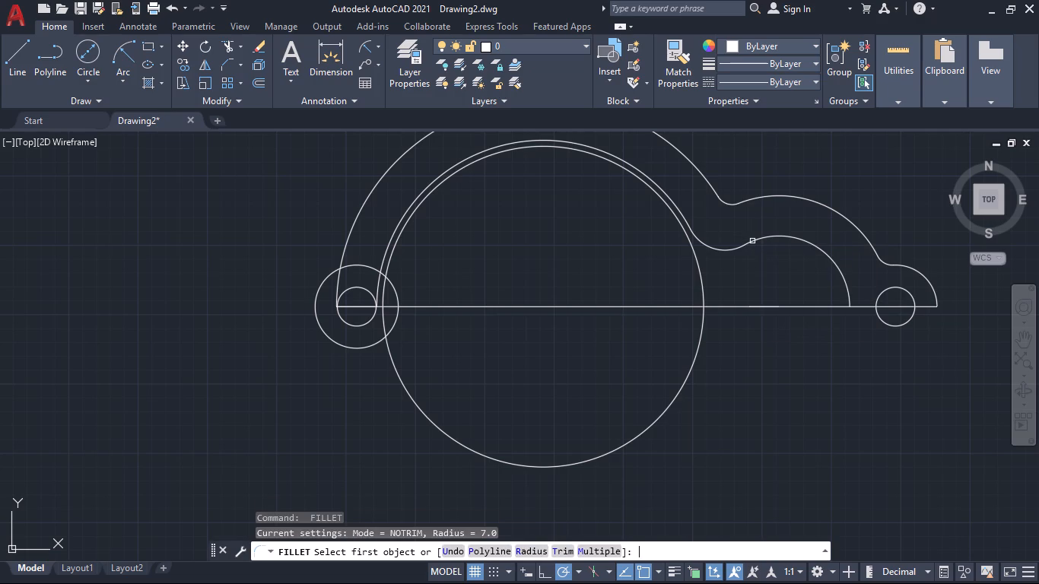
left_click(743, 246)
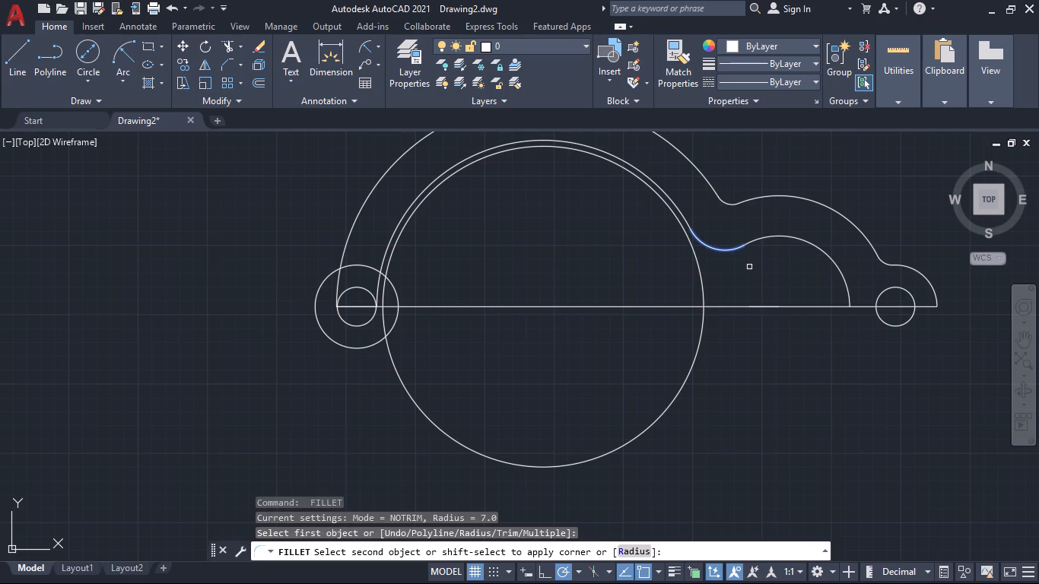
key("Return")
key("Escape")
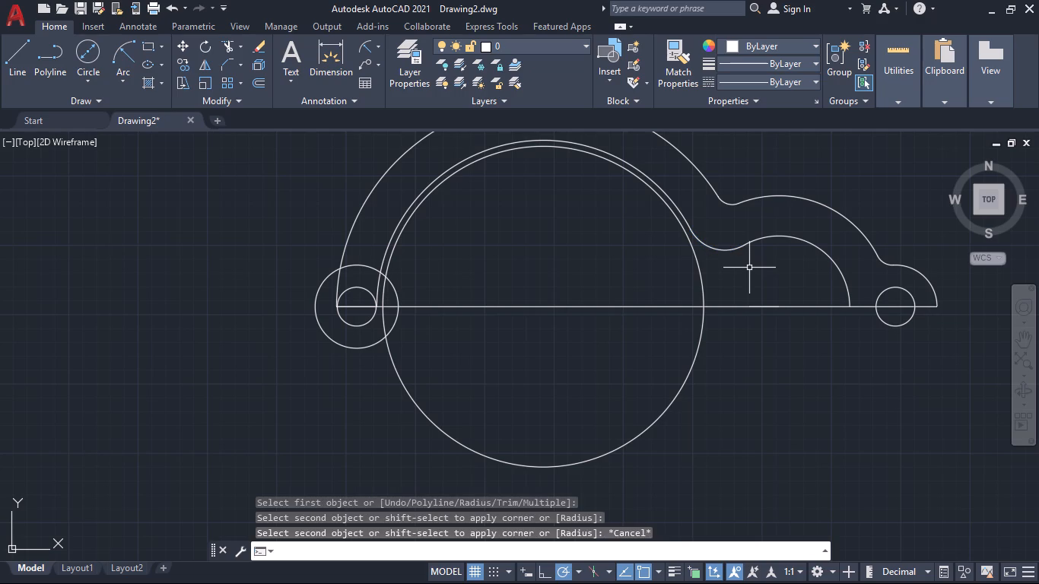
Fillet the smaller inner arc to the new large inner circle with a 7 mm radius.
key("f")
key("Return")
key("r")
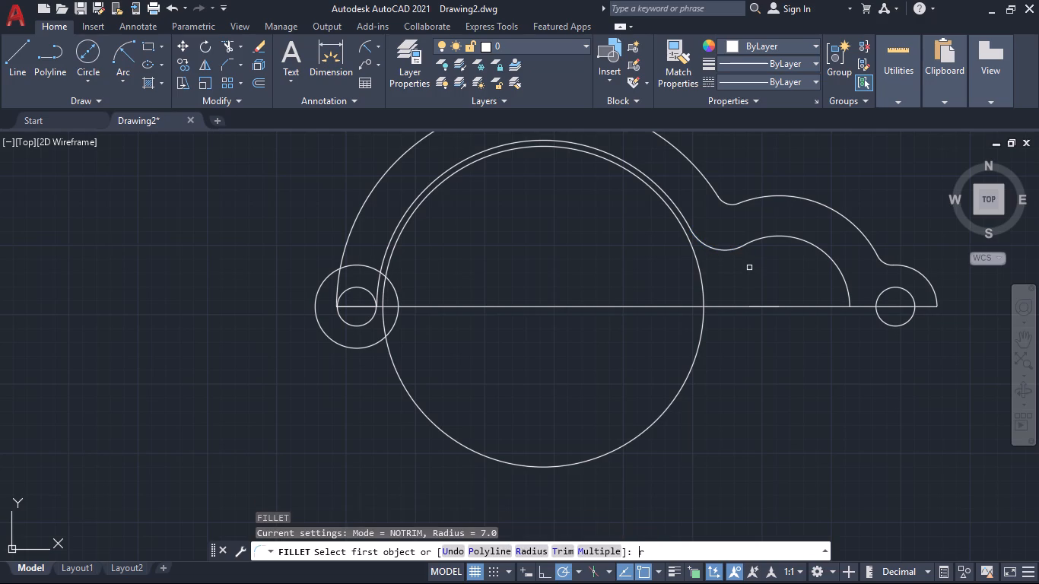
key("Return")
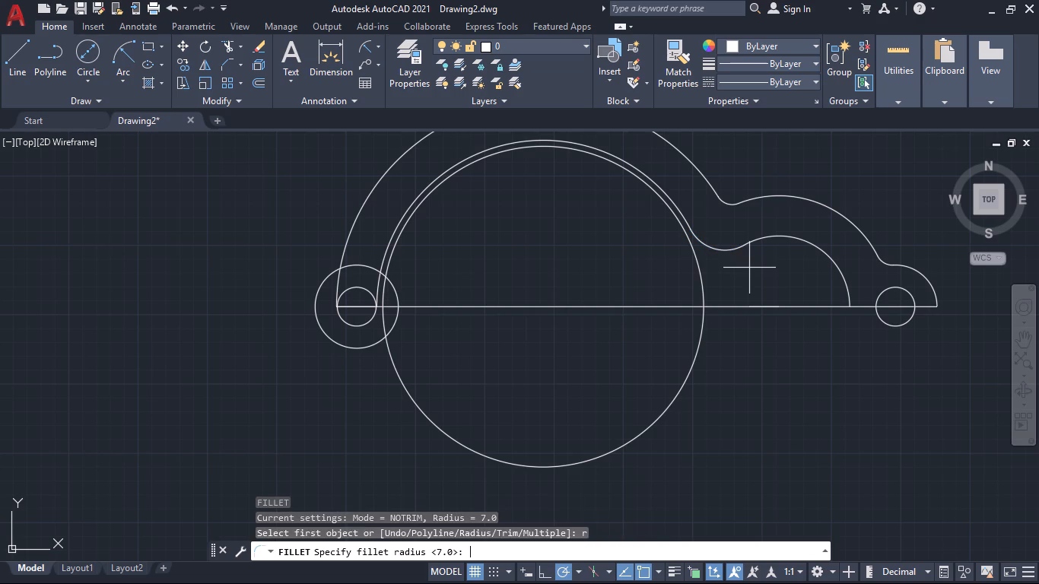
key("7")
key("Return")
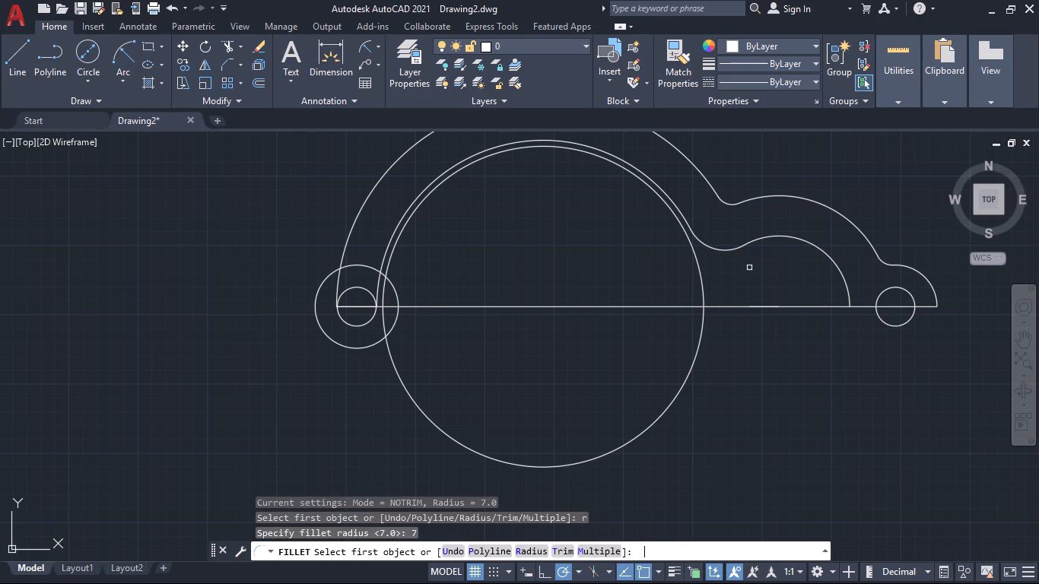
left_click(759, 240)
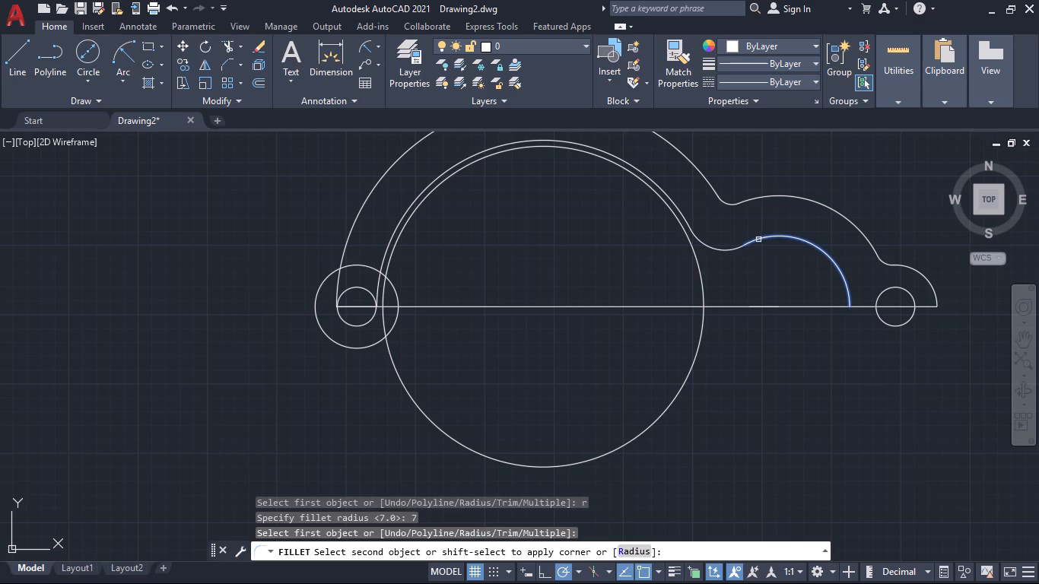
left_click(680, 225)
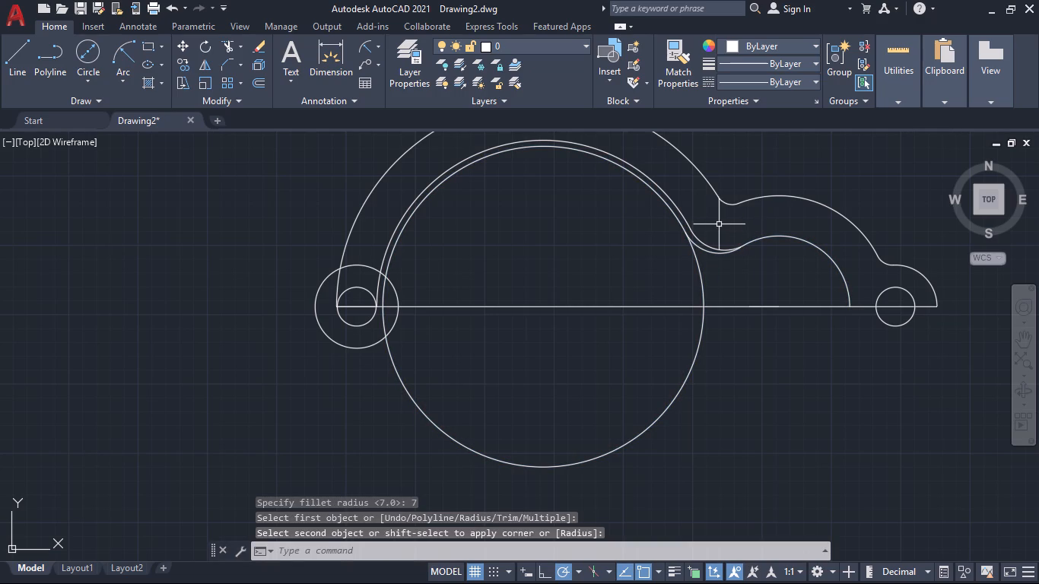
Delete the old large inner arc and the old fillet arc that joined it to the smaller inner arc.
left_click(690, 225)
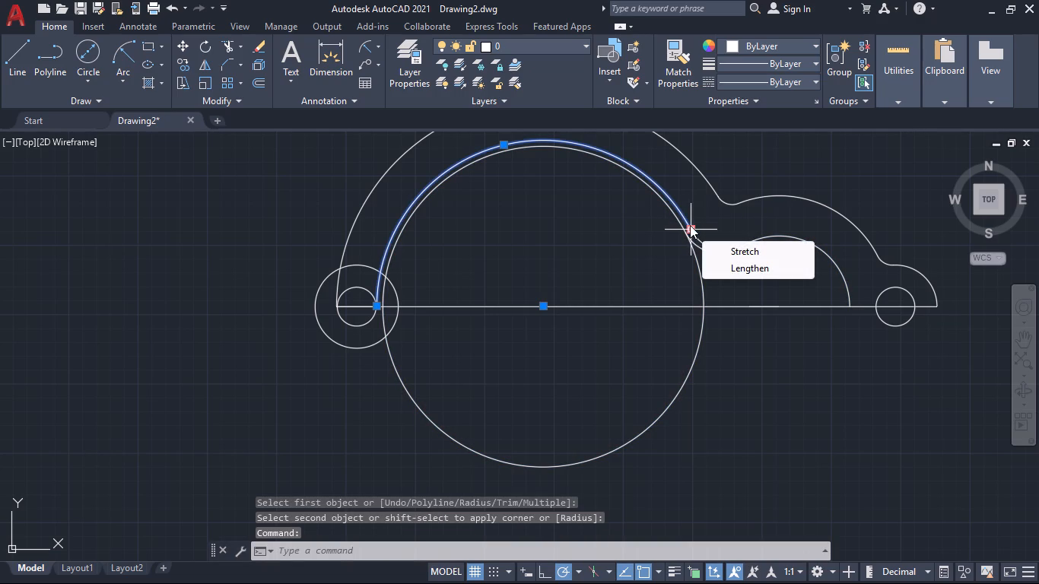
key("Delete")
key("Delete")
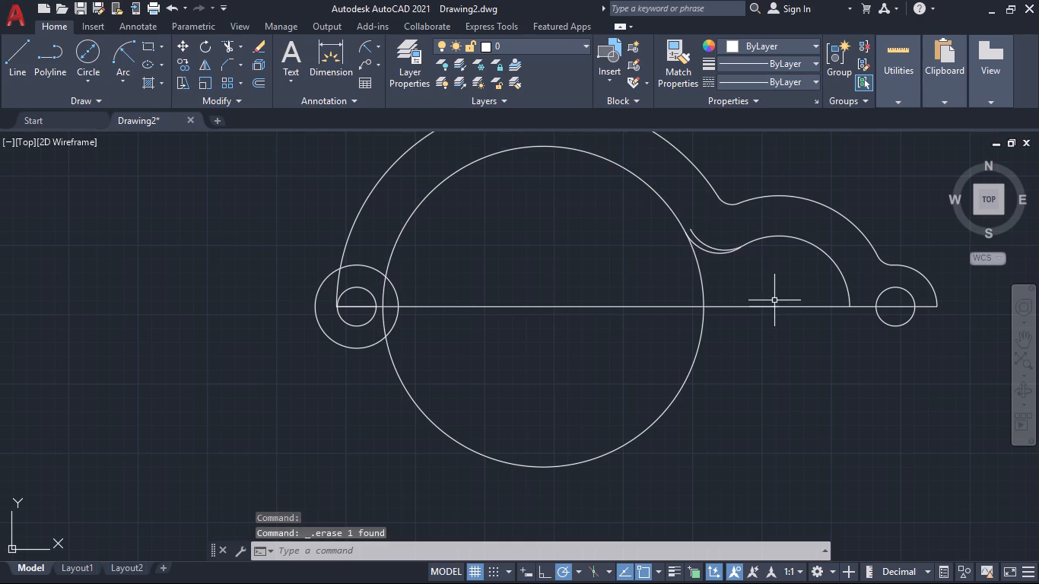
left_click(710, 245)
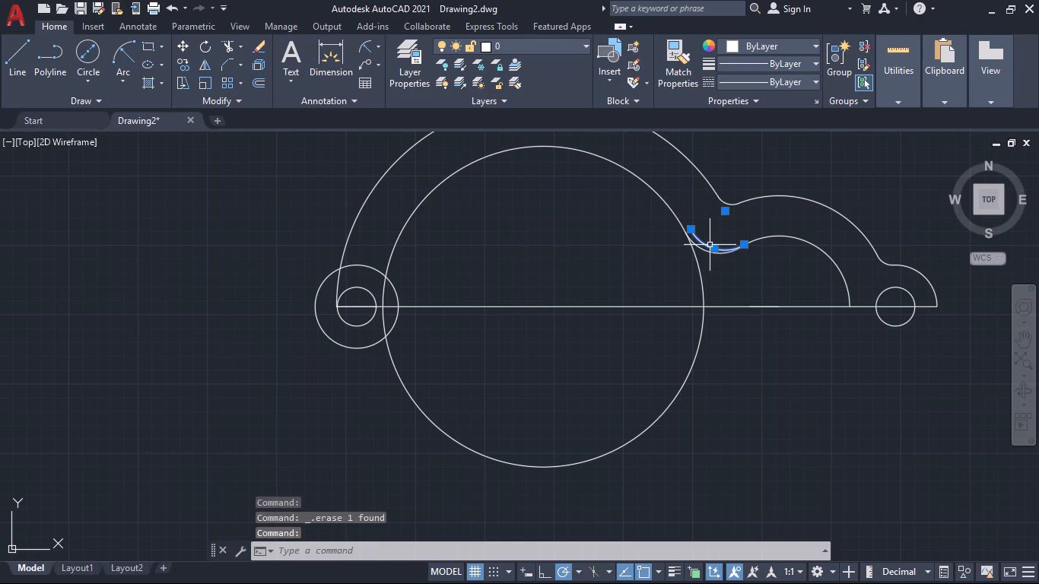
key("Delete")
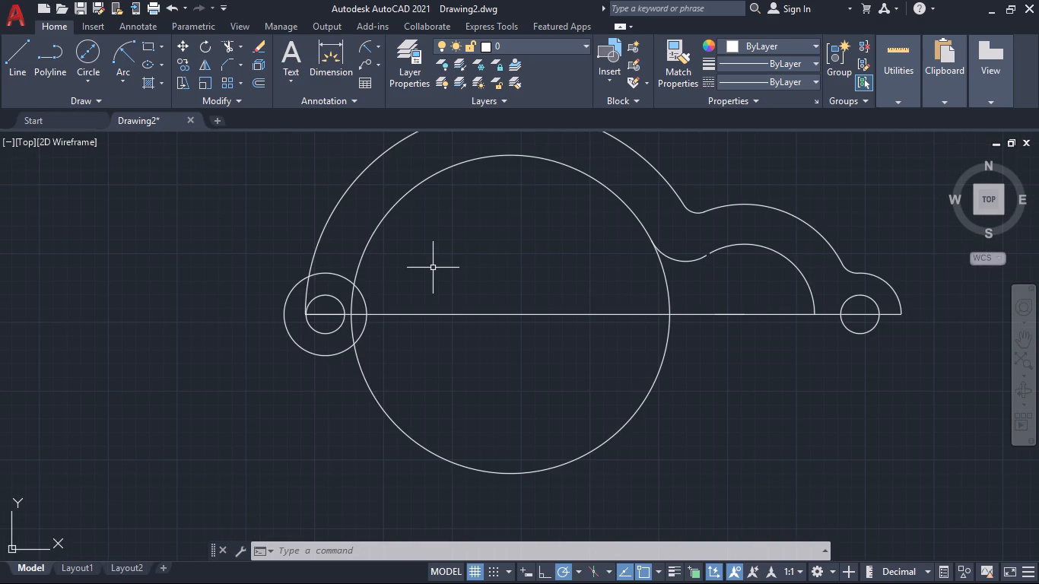
Draw a 67.5 mm diameter circle from the large arcs' centre, passing through the centre of the concentric end circles.
left_click(79, 54)
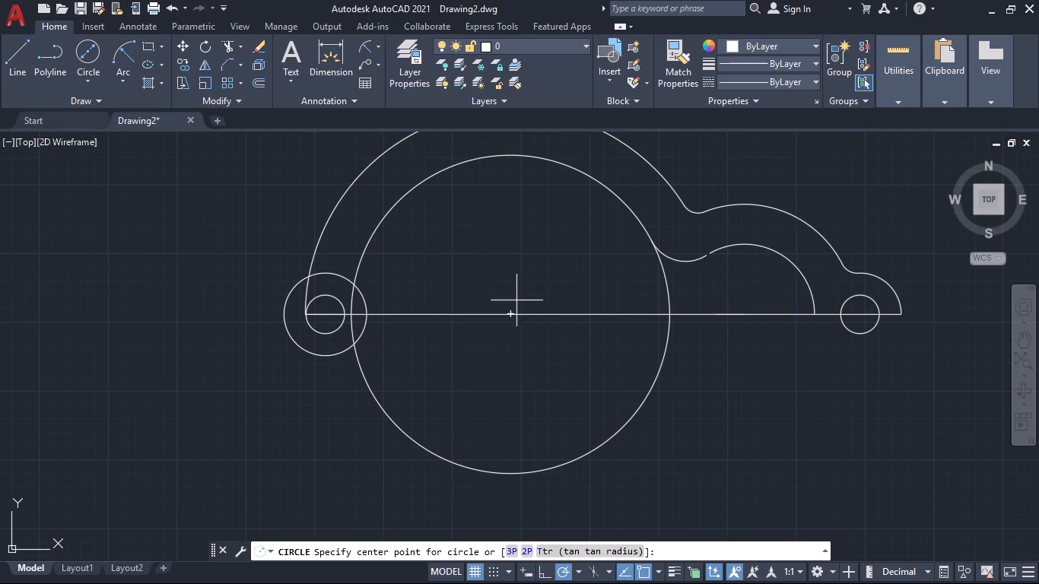
left_click(512, 314)
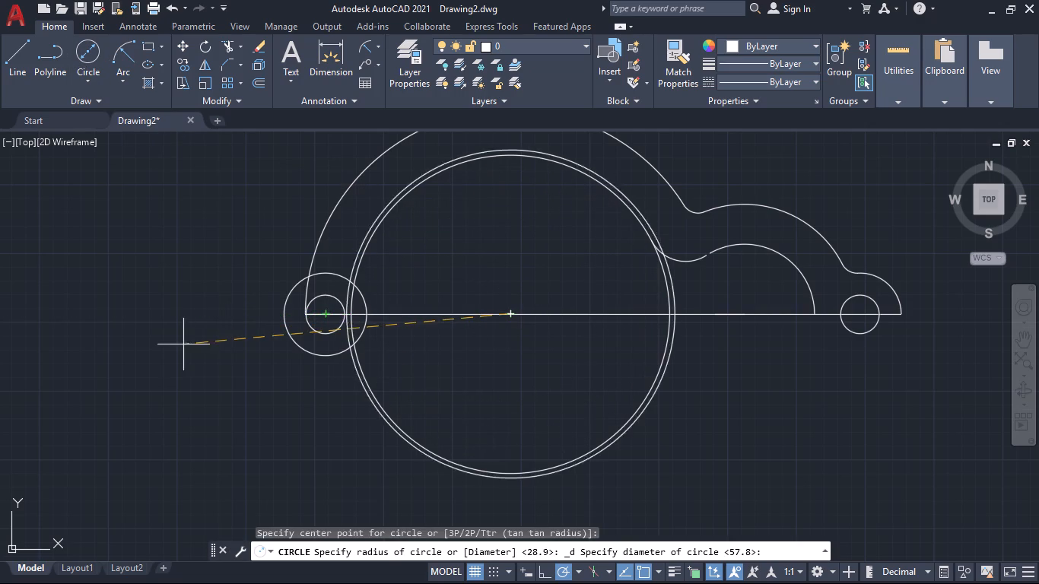
left_click(138, 316)
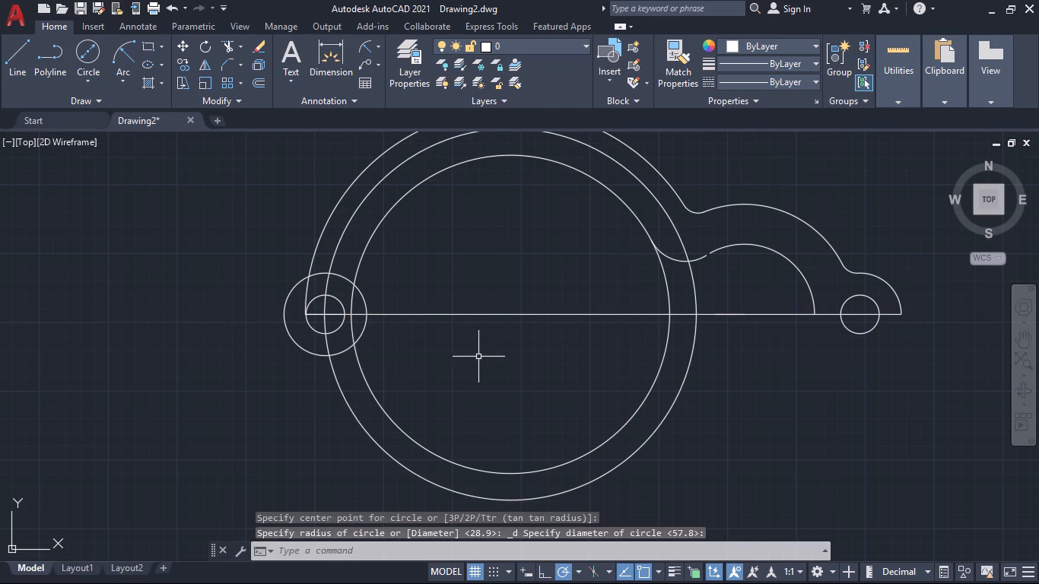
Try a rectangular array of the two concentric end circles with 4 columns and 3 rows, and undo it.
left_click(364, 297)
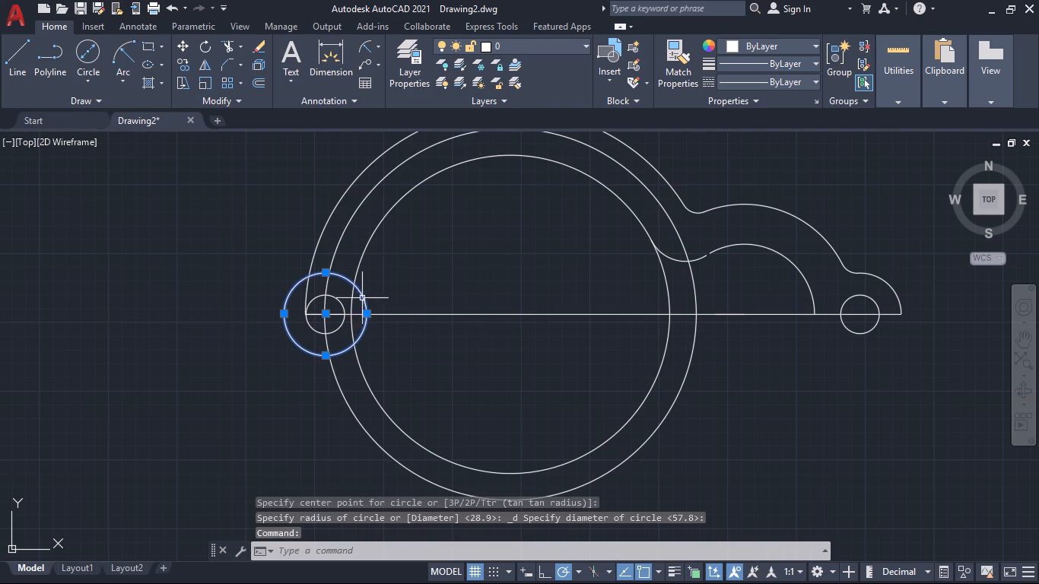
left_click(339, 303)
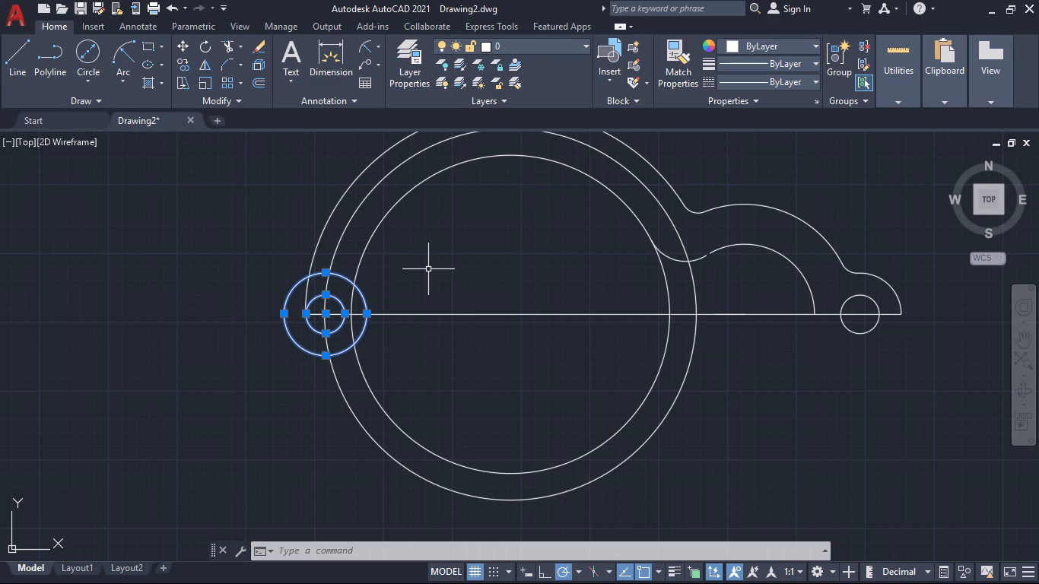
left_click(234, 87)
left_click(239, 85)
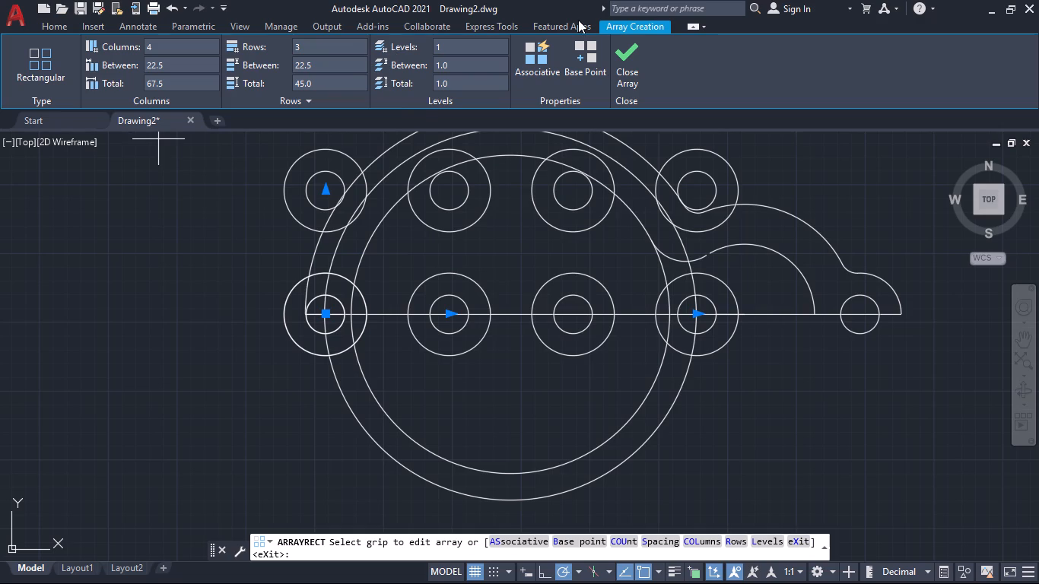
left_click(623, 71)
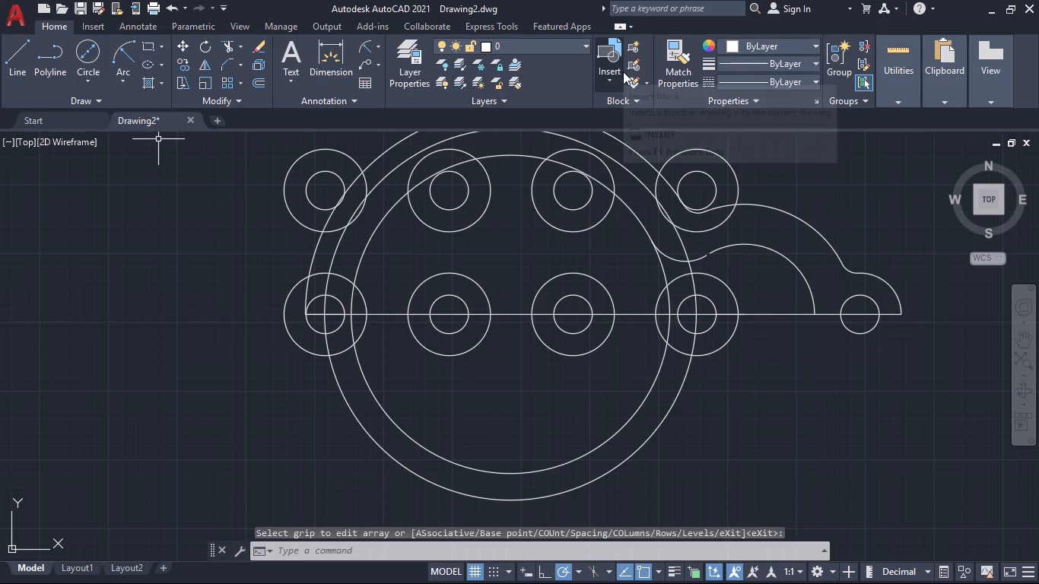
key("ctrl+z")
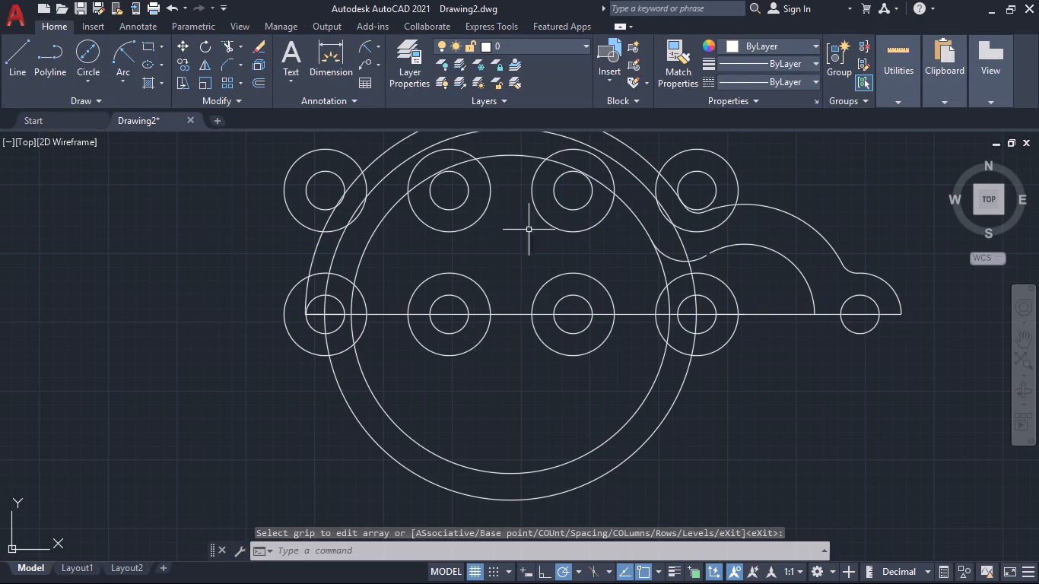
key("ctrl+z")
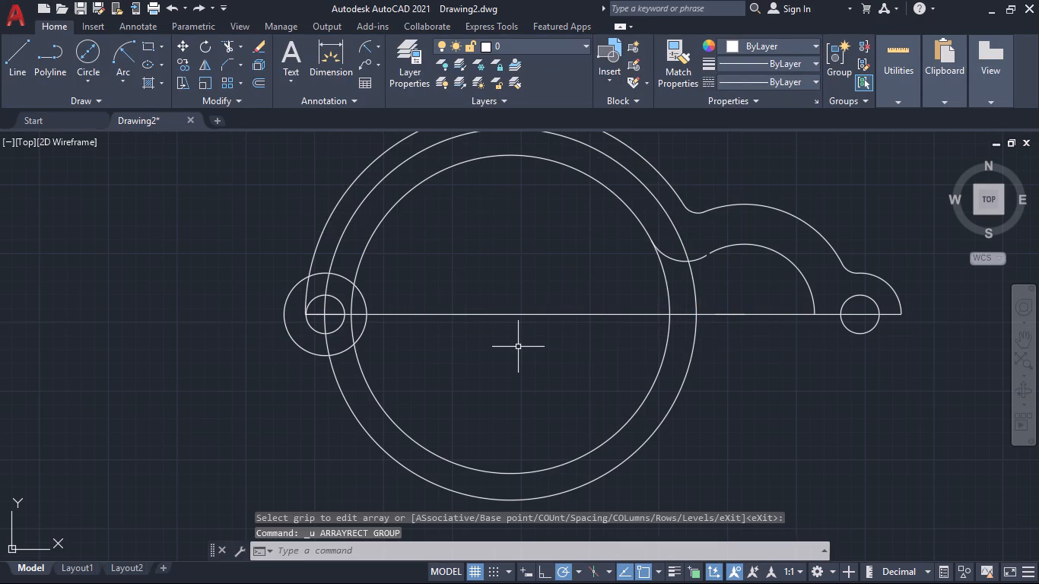
Create a polar array of the two concentric end circles around the large circles' centre, with 6 items filling 360°.
left_click(365, 299)
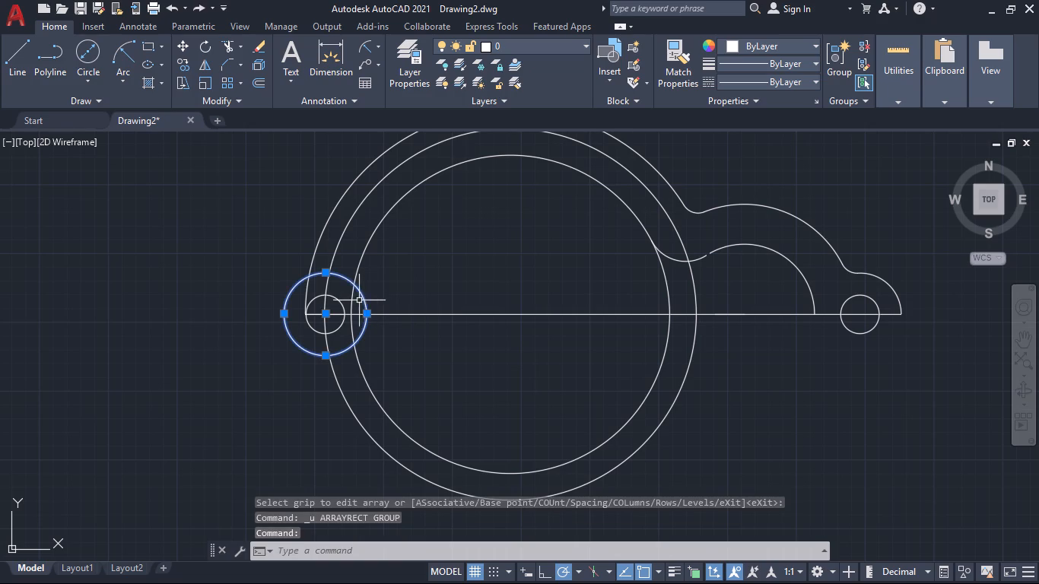
left_click(340, 305)
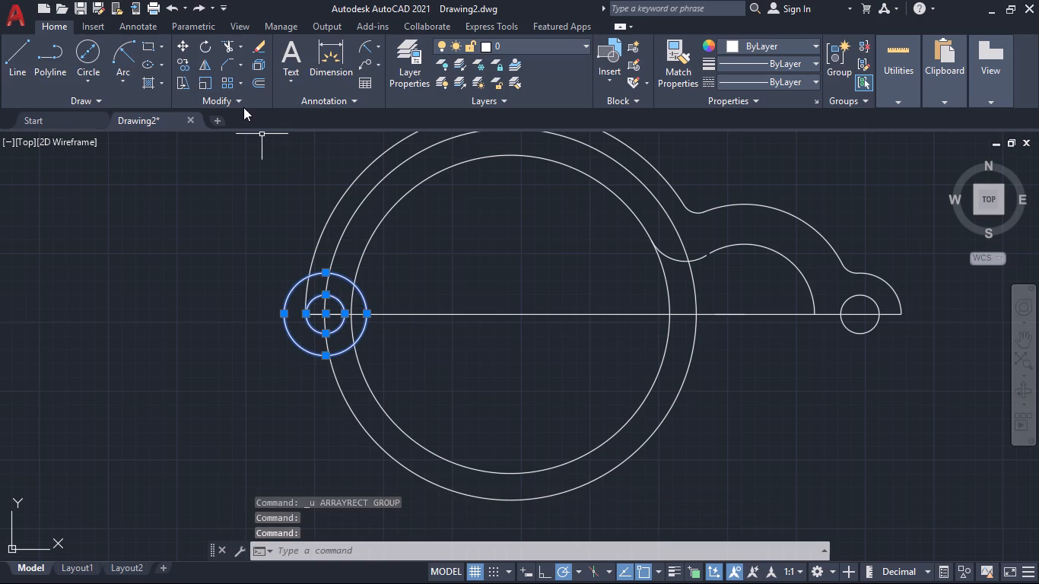
left_click(239, 86)
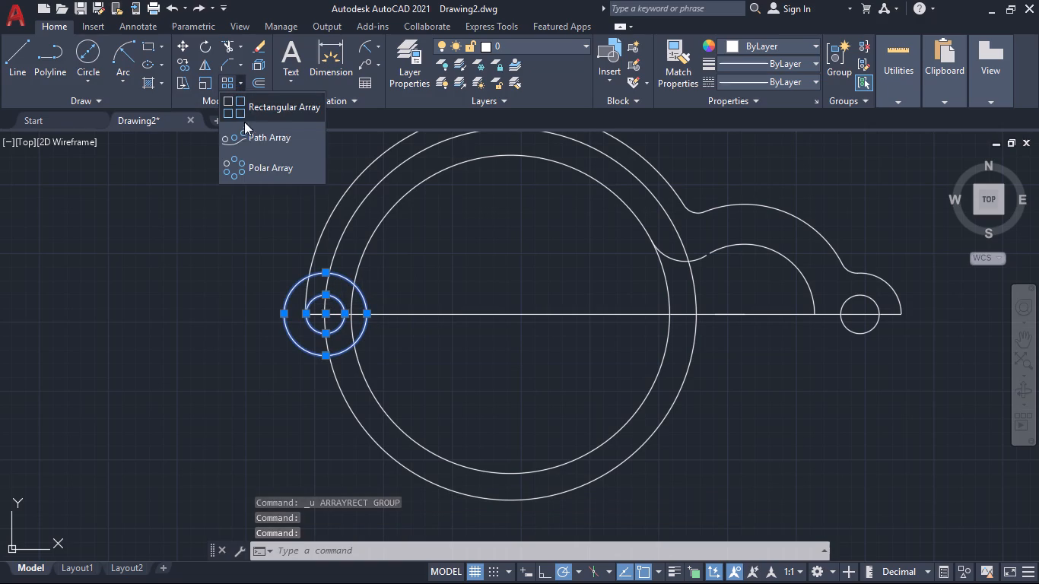
left_click(251, 160)
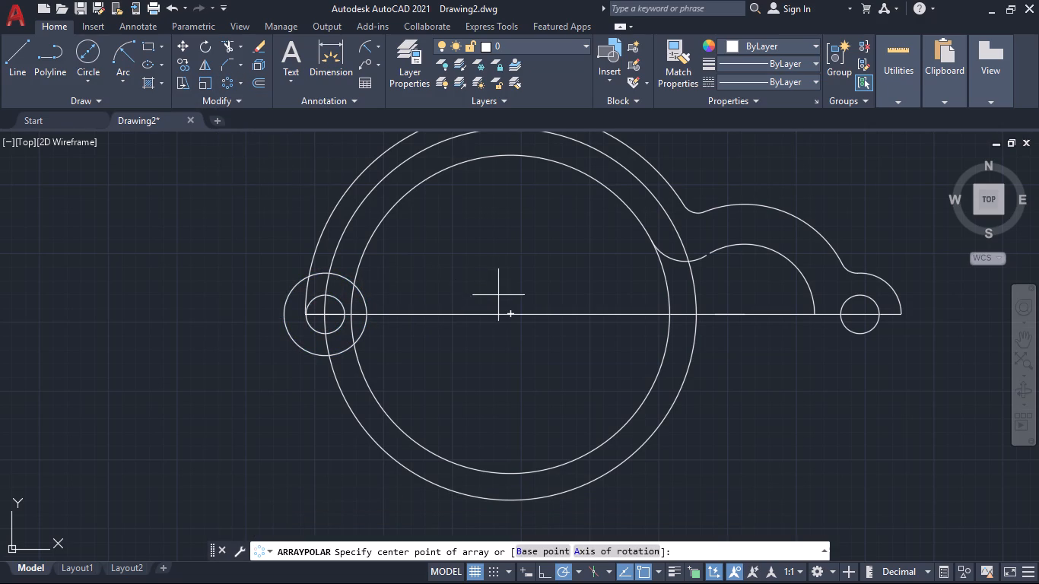
left_click(513, 313)
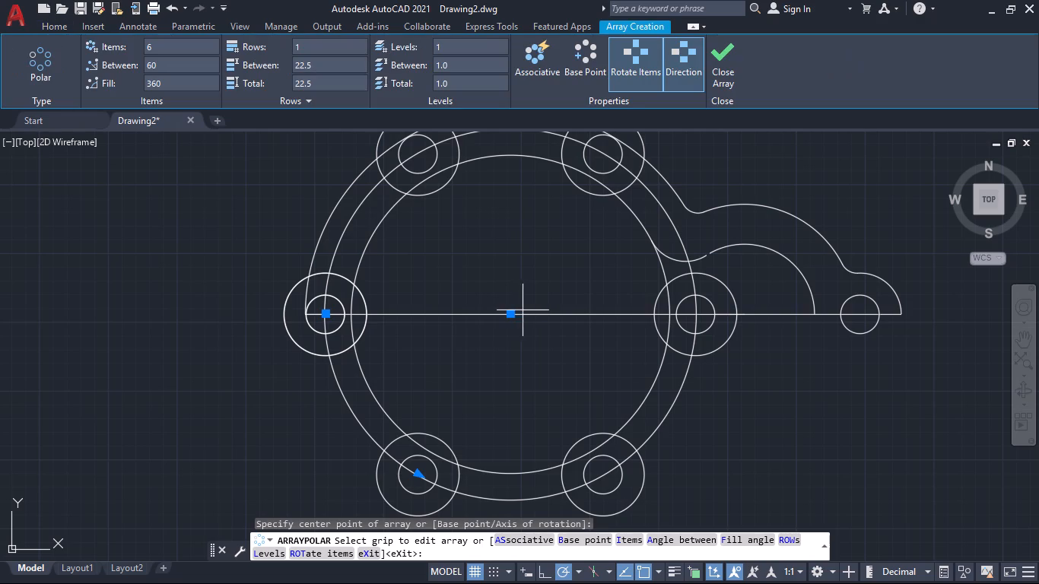
double_click(727, 55)
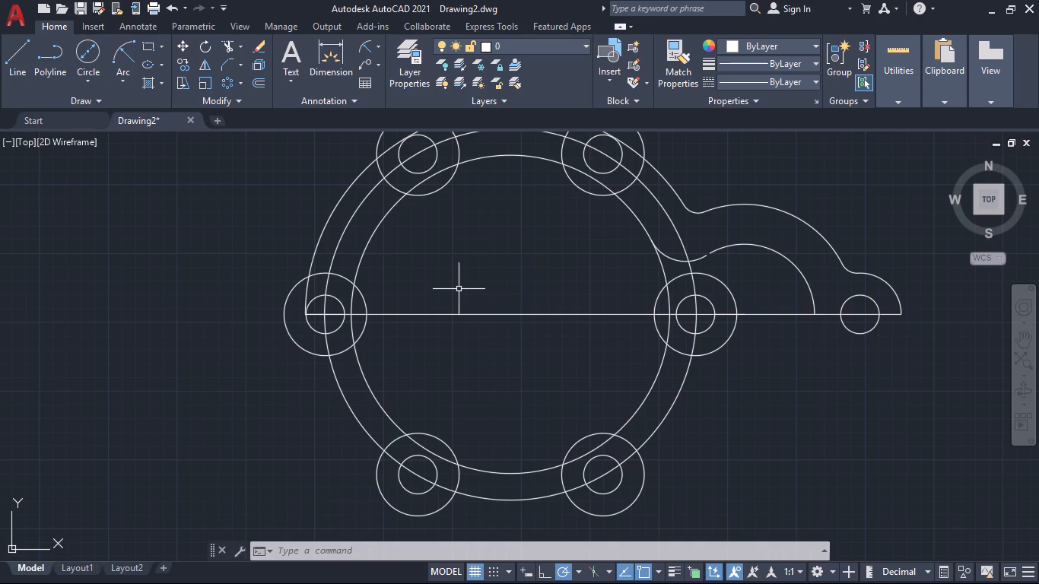
Delete the 67.5 mm diameter circle passing through the centres of the arrayed concentric circles.
left_click(342, 233)
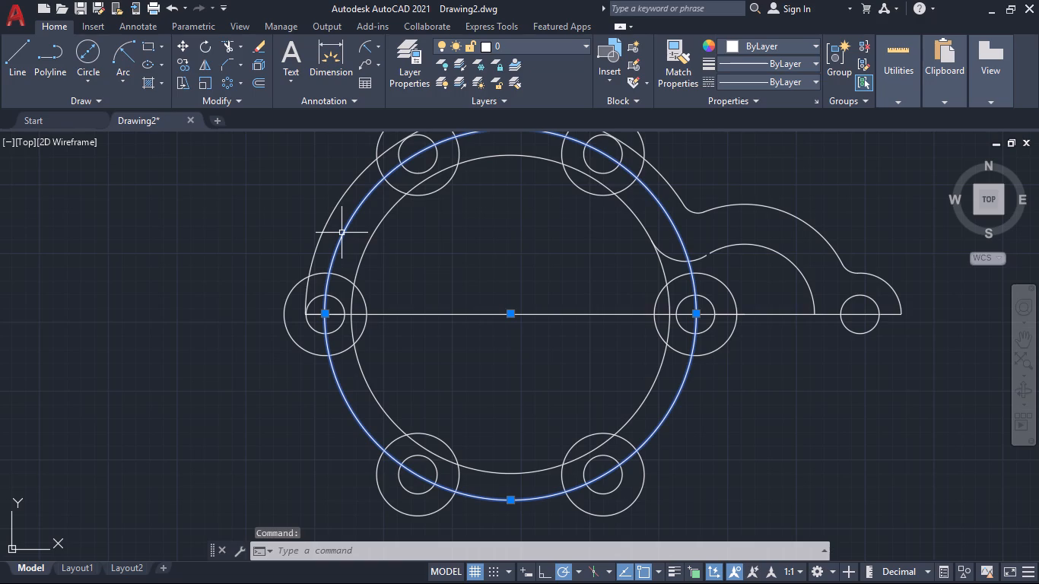
key("Delete")
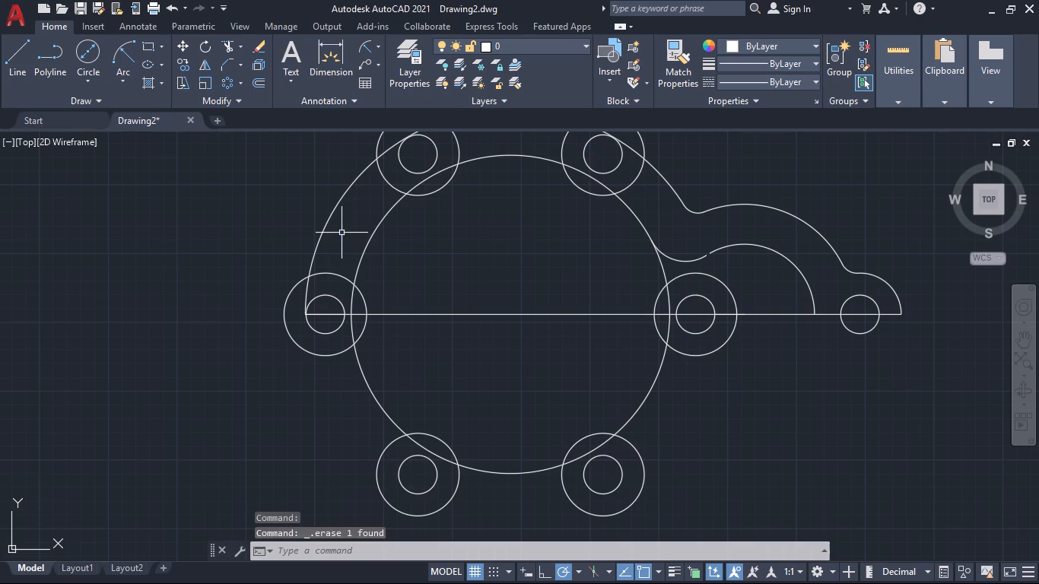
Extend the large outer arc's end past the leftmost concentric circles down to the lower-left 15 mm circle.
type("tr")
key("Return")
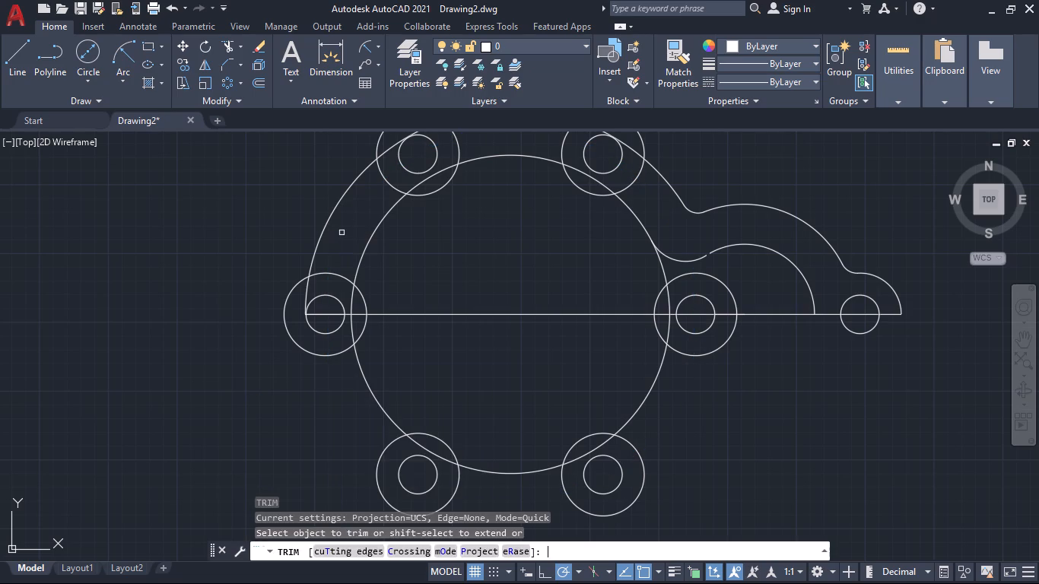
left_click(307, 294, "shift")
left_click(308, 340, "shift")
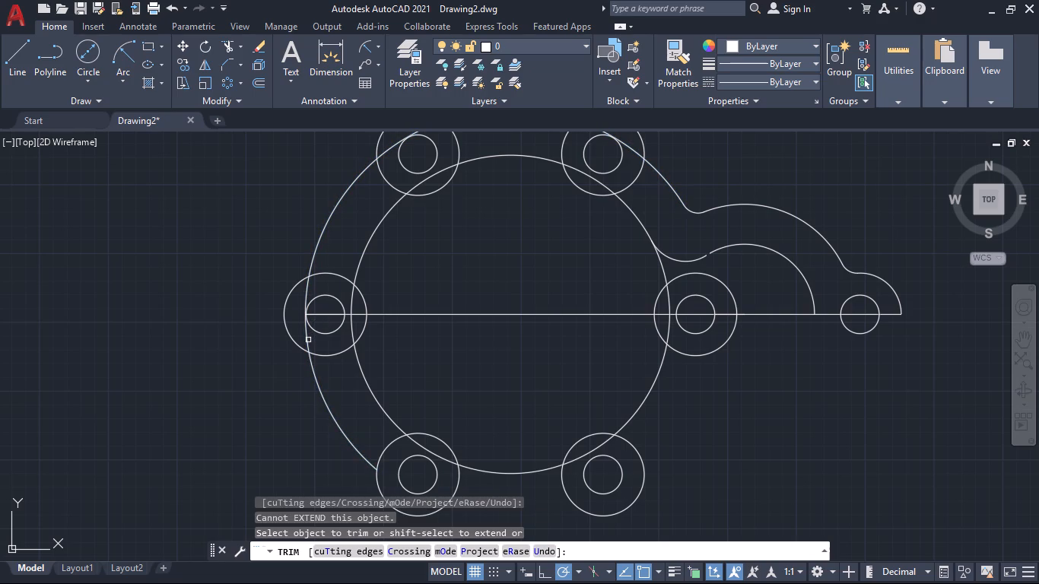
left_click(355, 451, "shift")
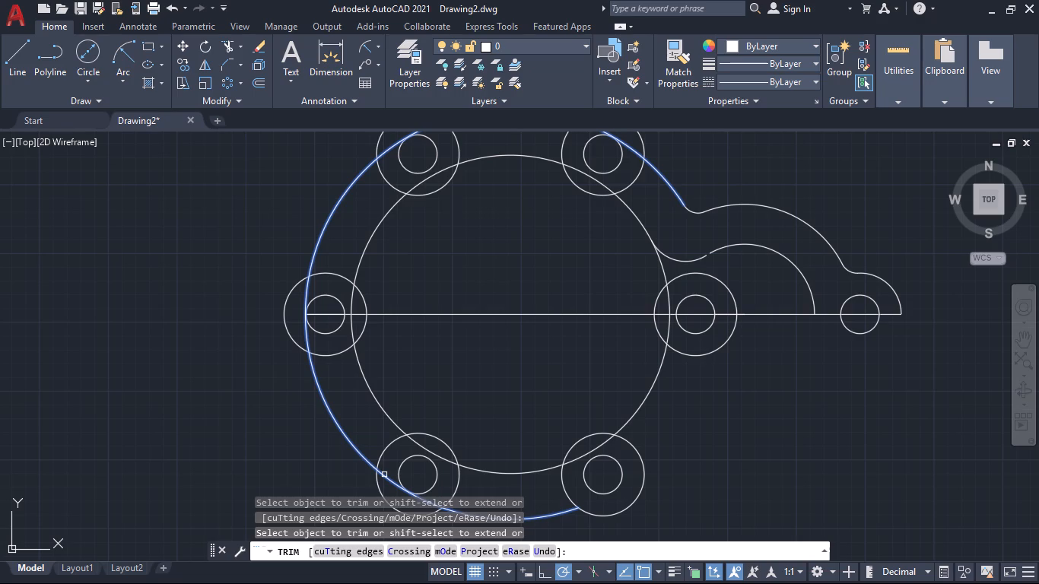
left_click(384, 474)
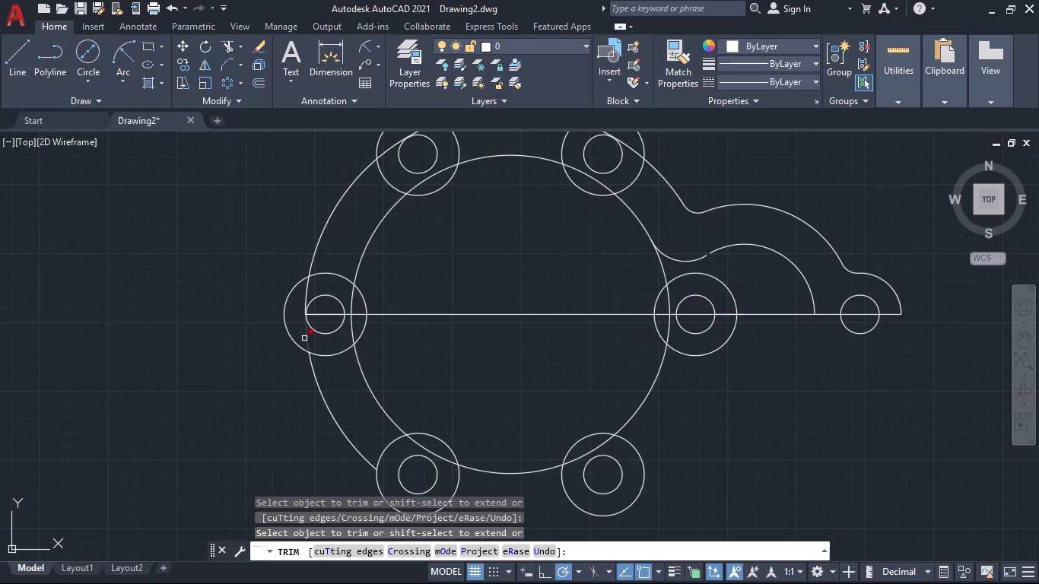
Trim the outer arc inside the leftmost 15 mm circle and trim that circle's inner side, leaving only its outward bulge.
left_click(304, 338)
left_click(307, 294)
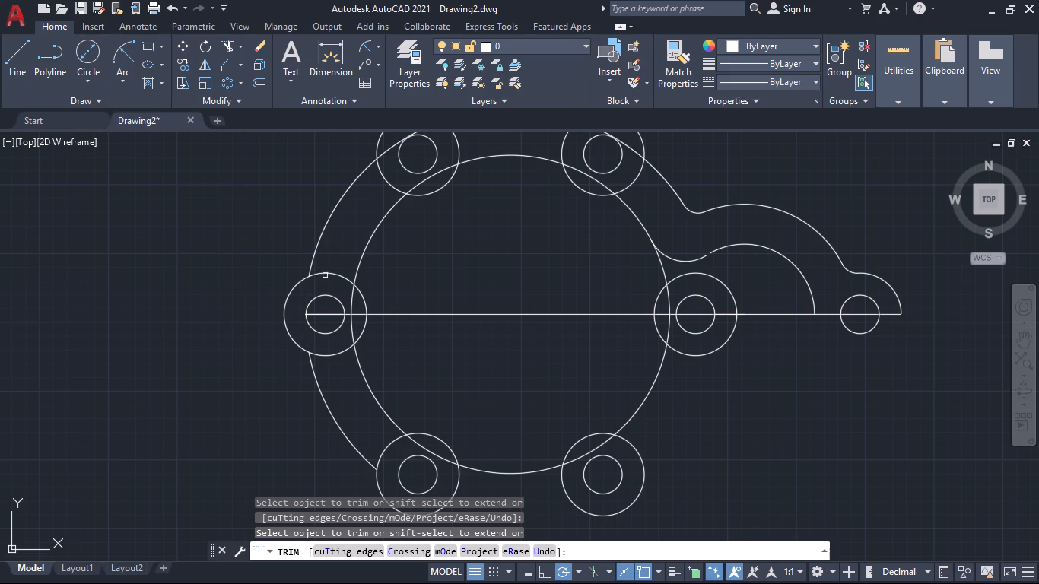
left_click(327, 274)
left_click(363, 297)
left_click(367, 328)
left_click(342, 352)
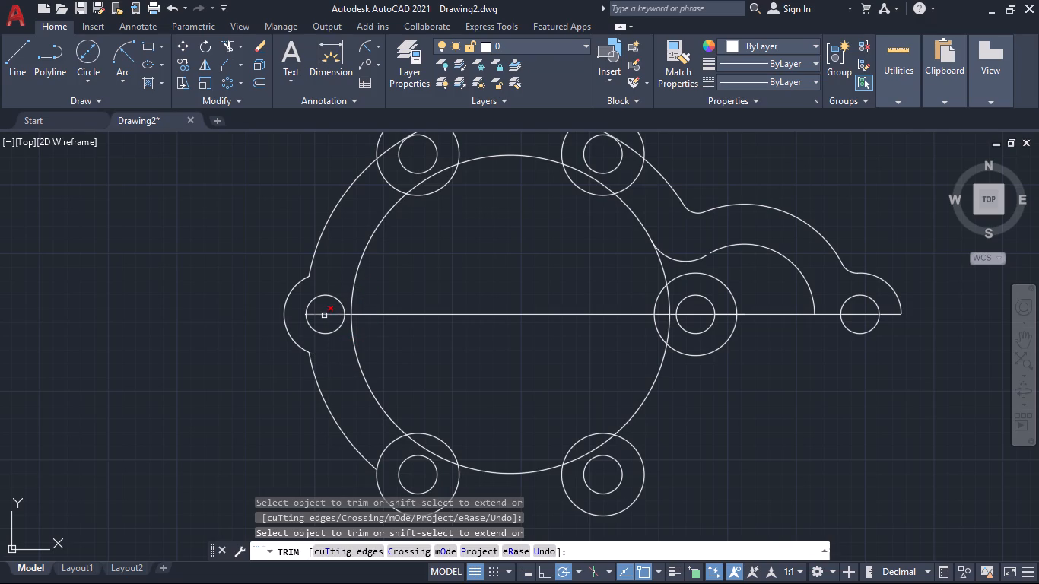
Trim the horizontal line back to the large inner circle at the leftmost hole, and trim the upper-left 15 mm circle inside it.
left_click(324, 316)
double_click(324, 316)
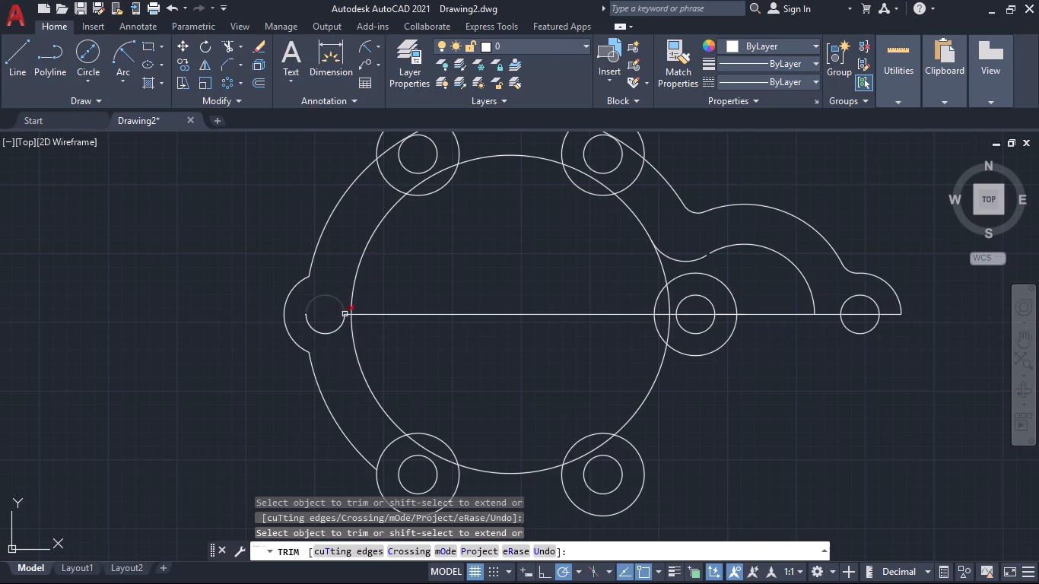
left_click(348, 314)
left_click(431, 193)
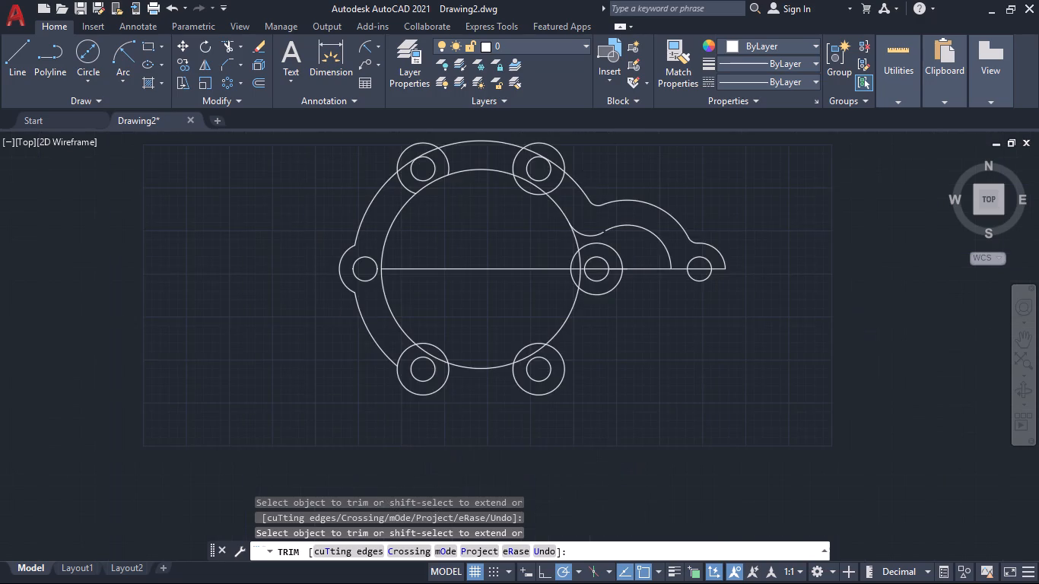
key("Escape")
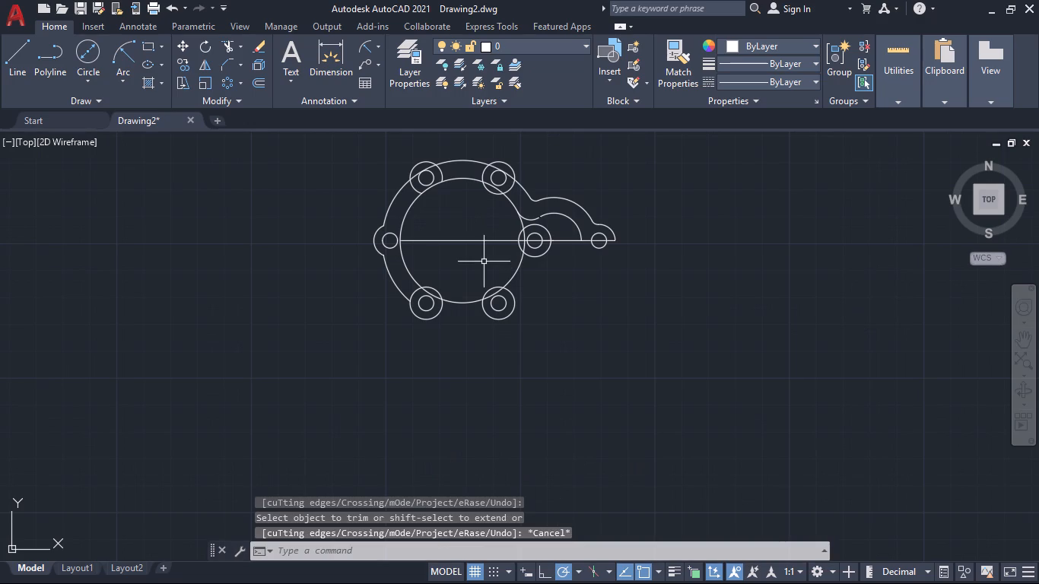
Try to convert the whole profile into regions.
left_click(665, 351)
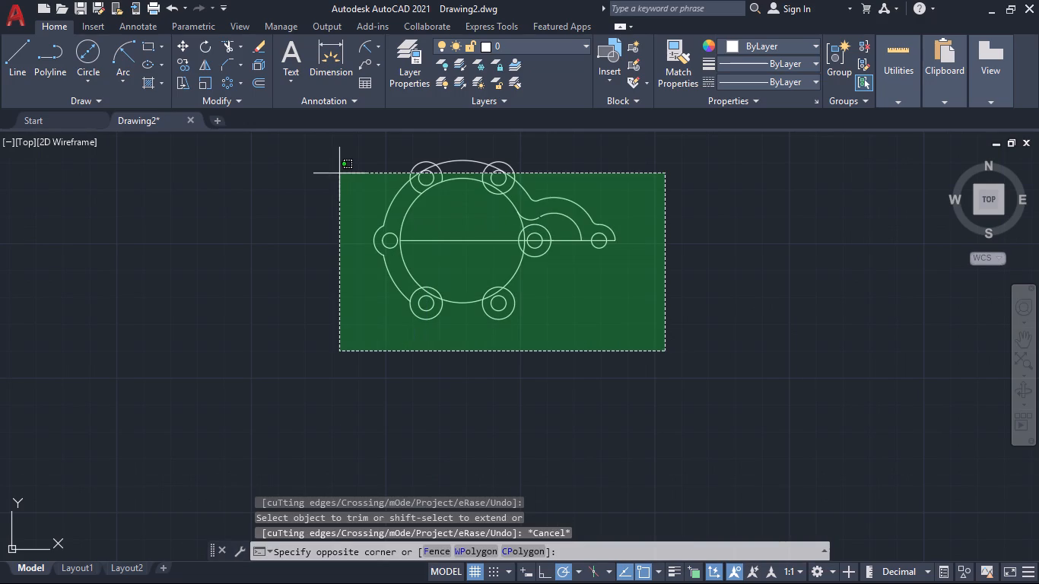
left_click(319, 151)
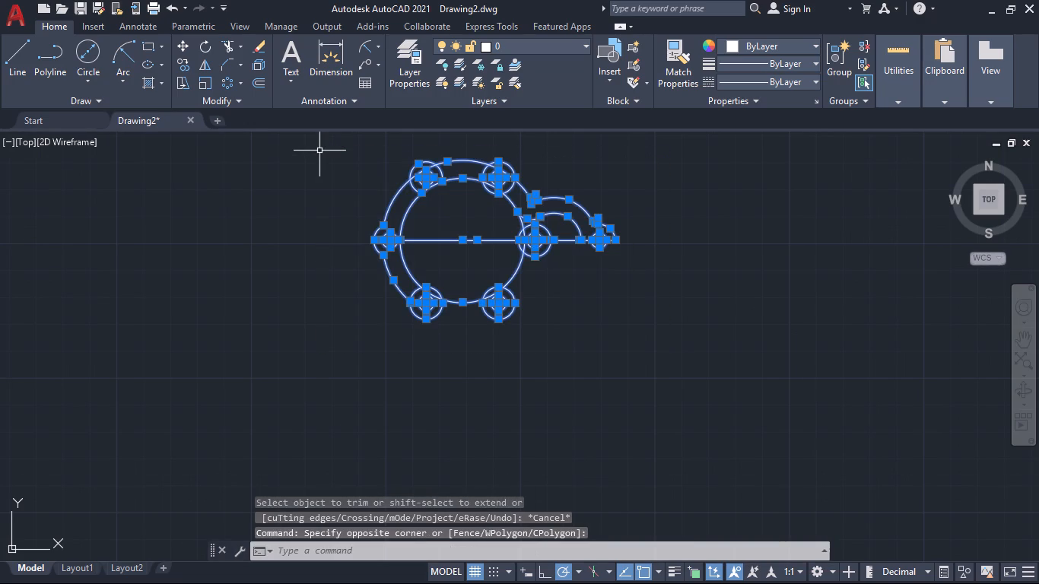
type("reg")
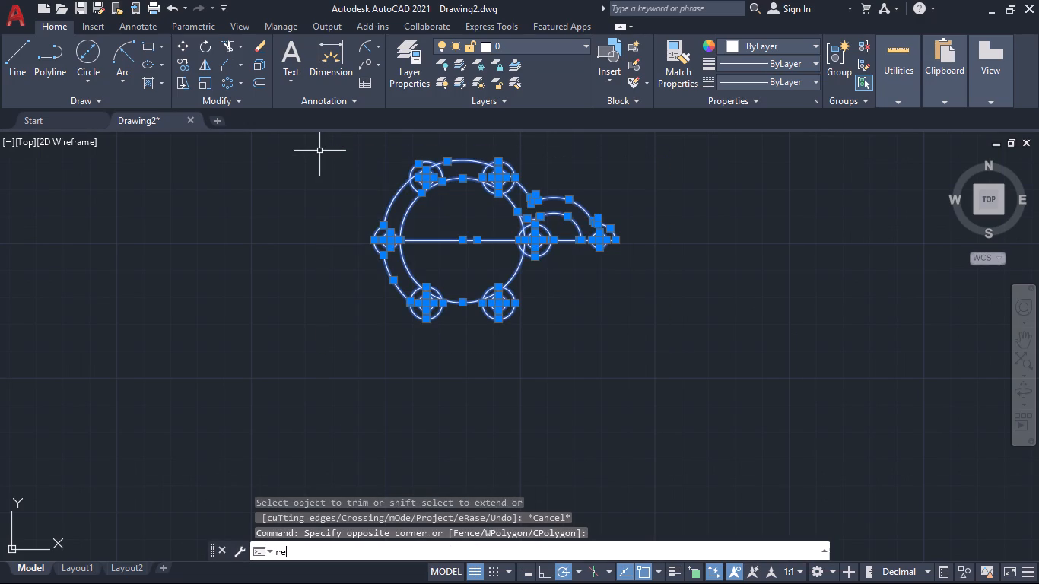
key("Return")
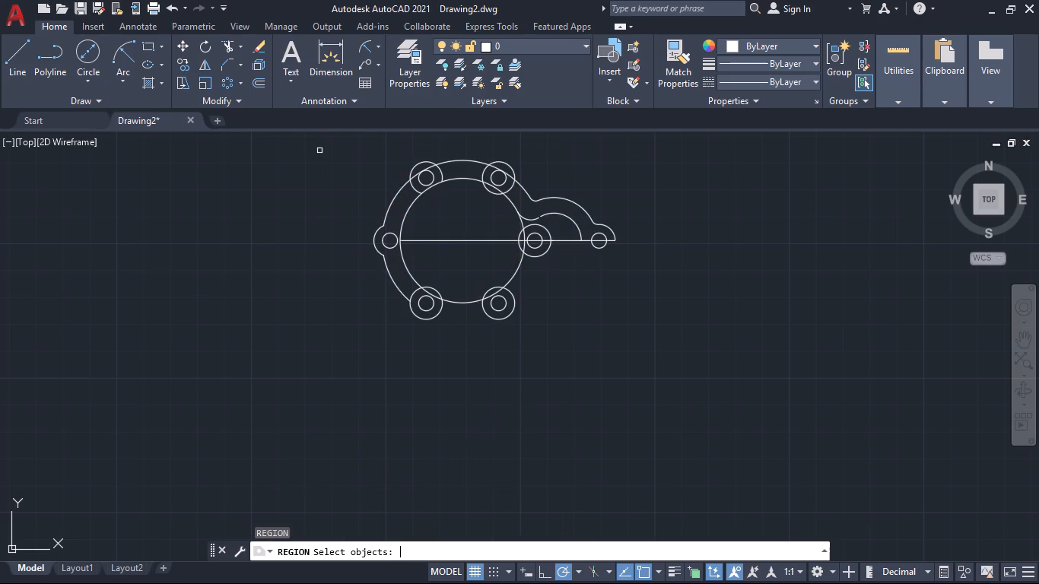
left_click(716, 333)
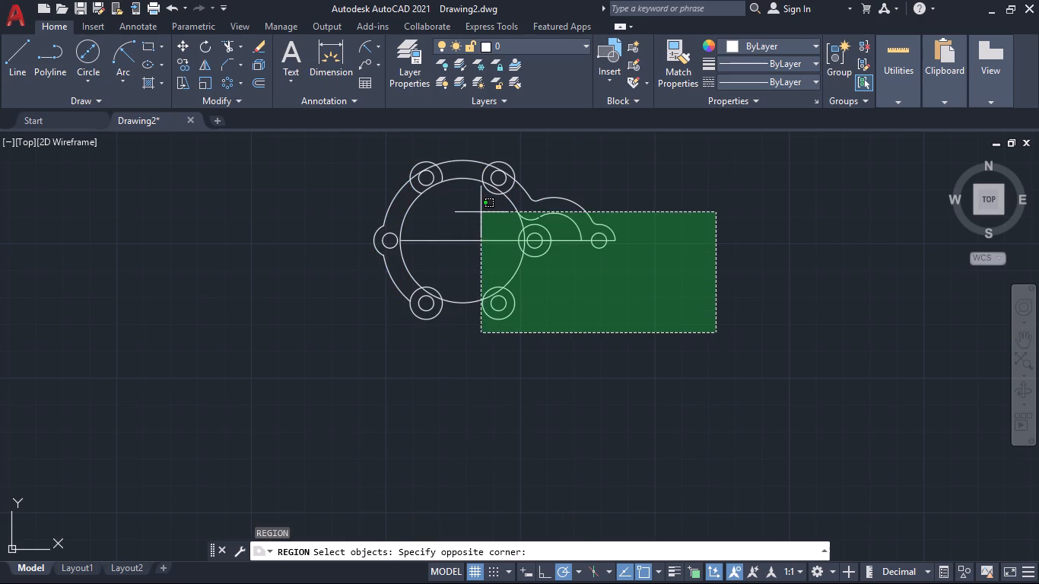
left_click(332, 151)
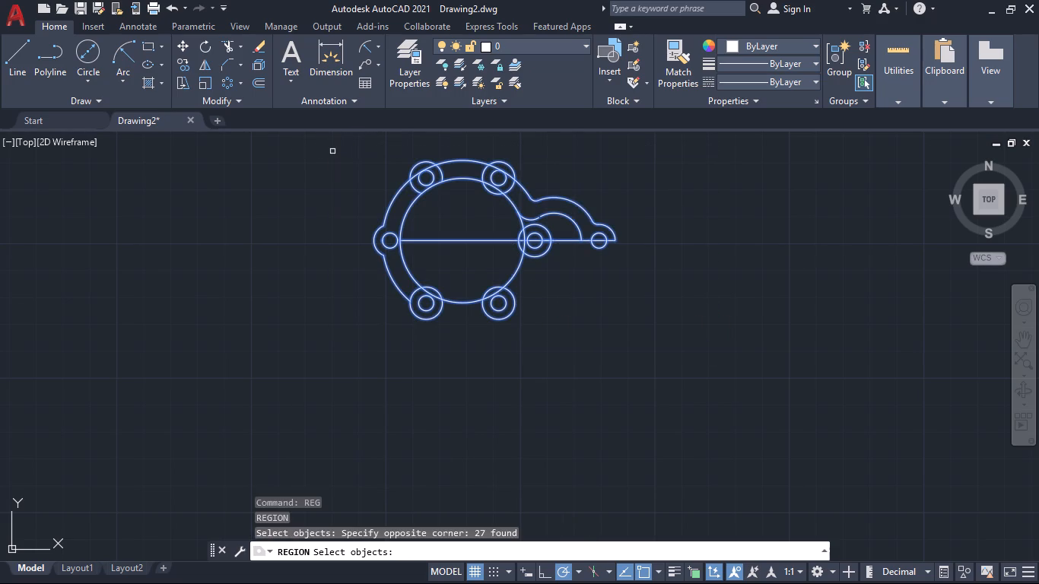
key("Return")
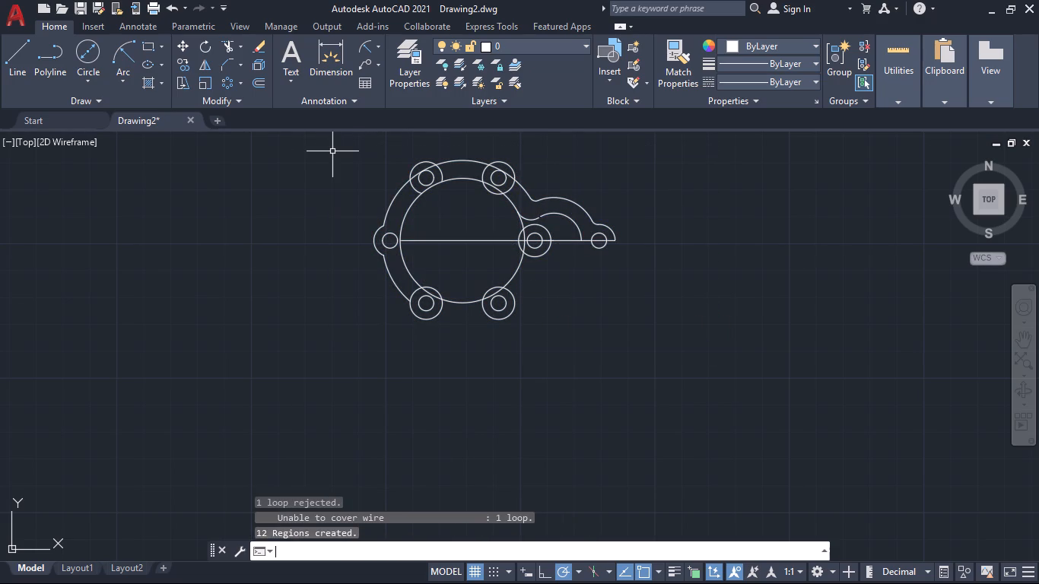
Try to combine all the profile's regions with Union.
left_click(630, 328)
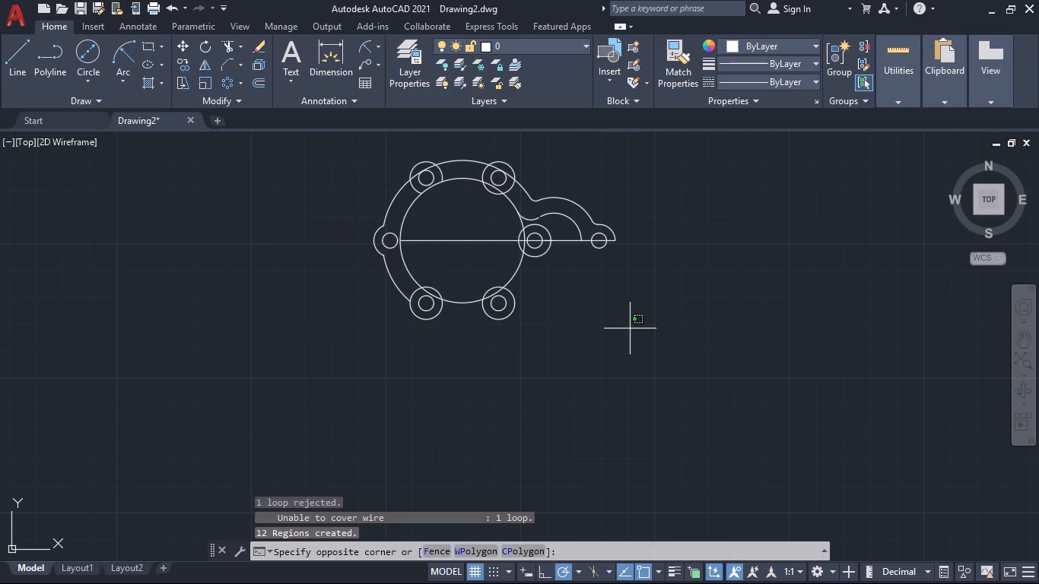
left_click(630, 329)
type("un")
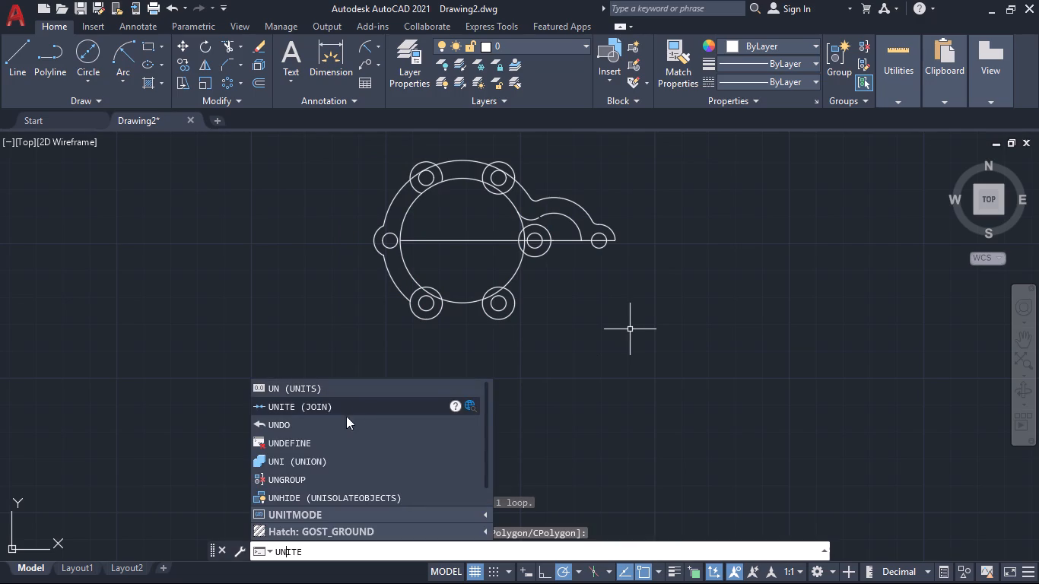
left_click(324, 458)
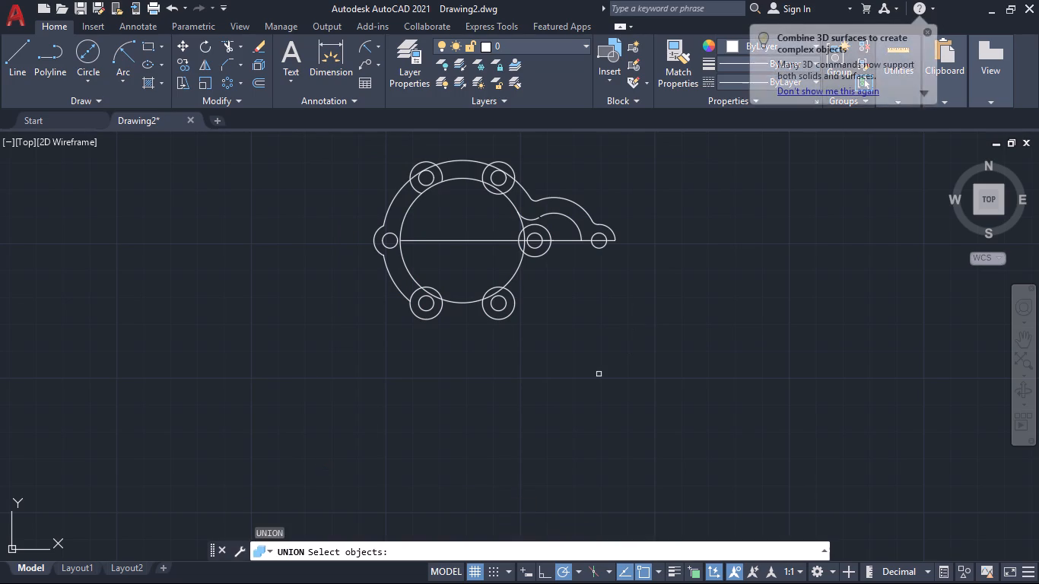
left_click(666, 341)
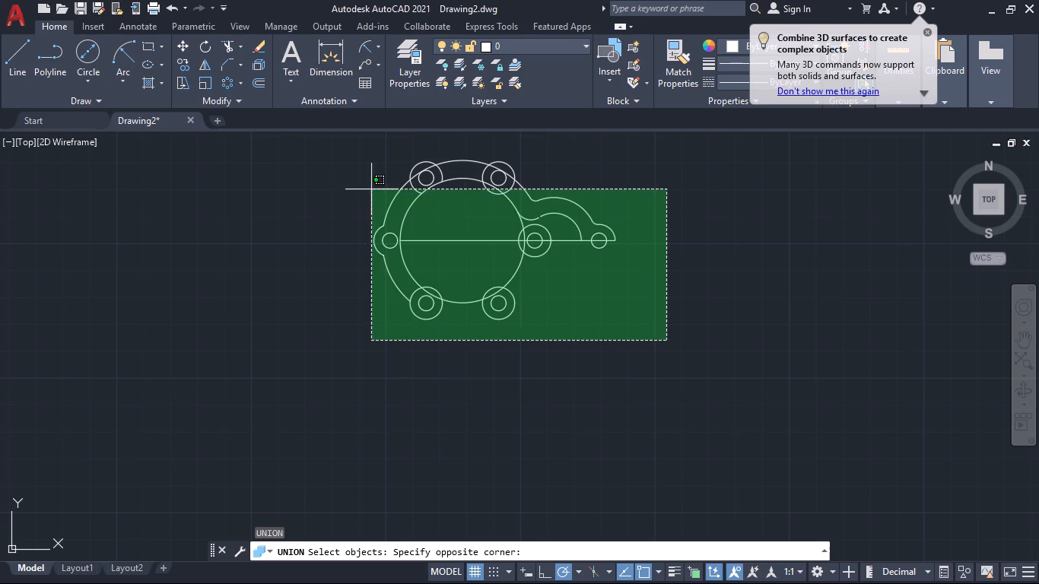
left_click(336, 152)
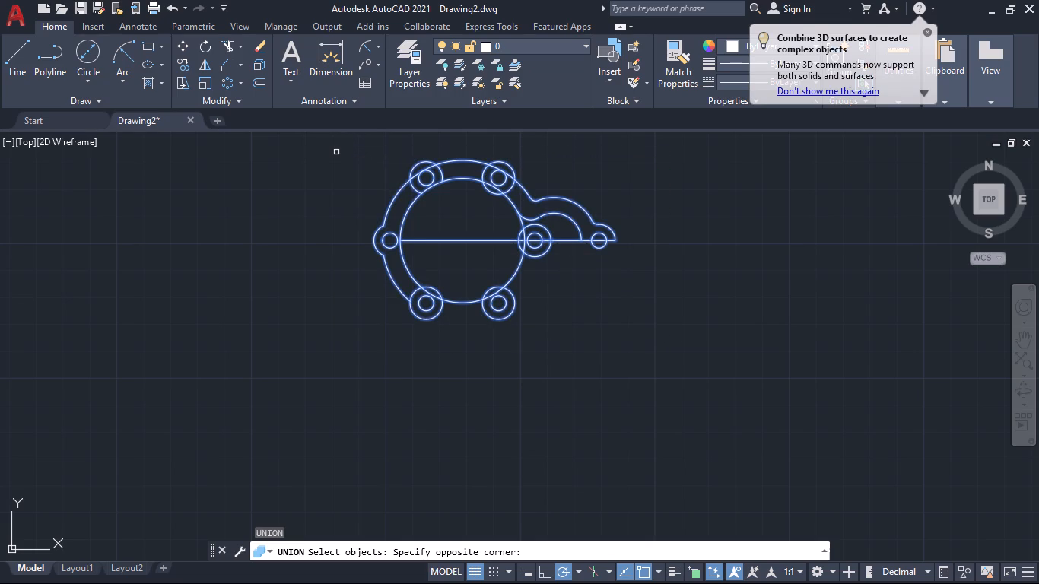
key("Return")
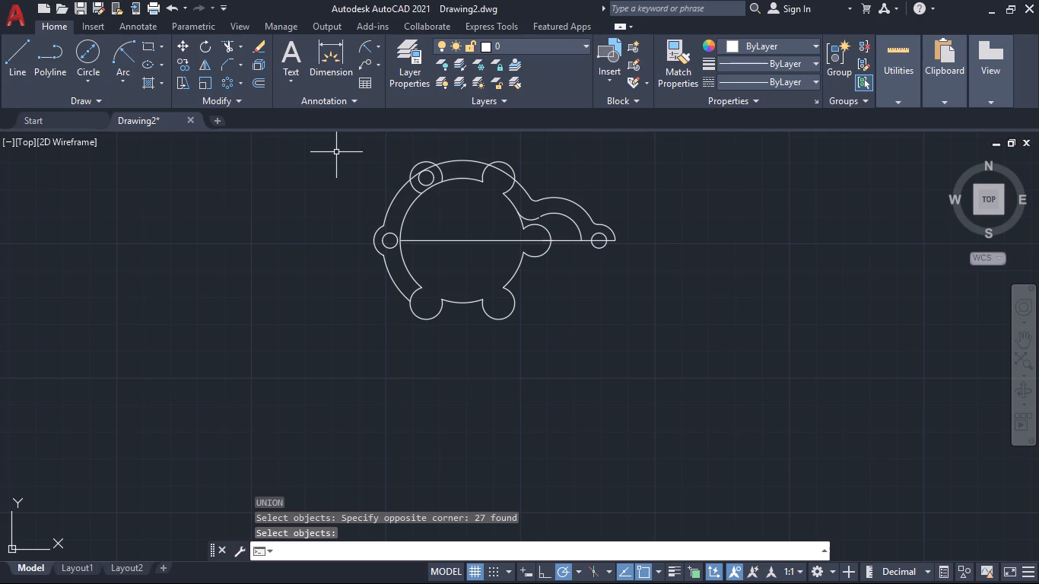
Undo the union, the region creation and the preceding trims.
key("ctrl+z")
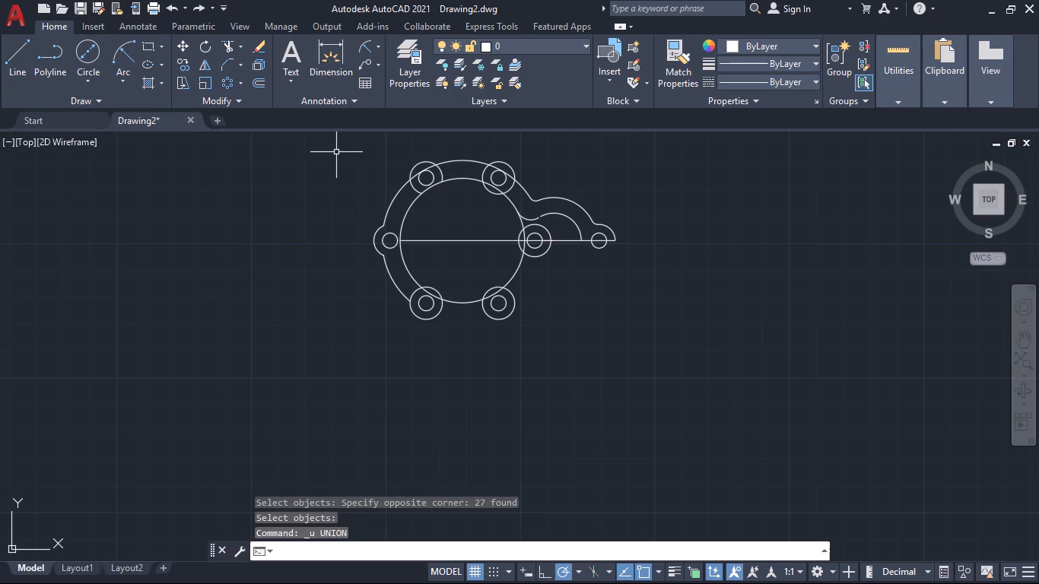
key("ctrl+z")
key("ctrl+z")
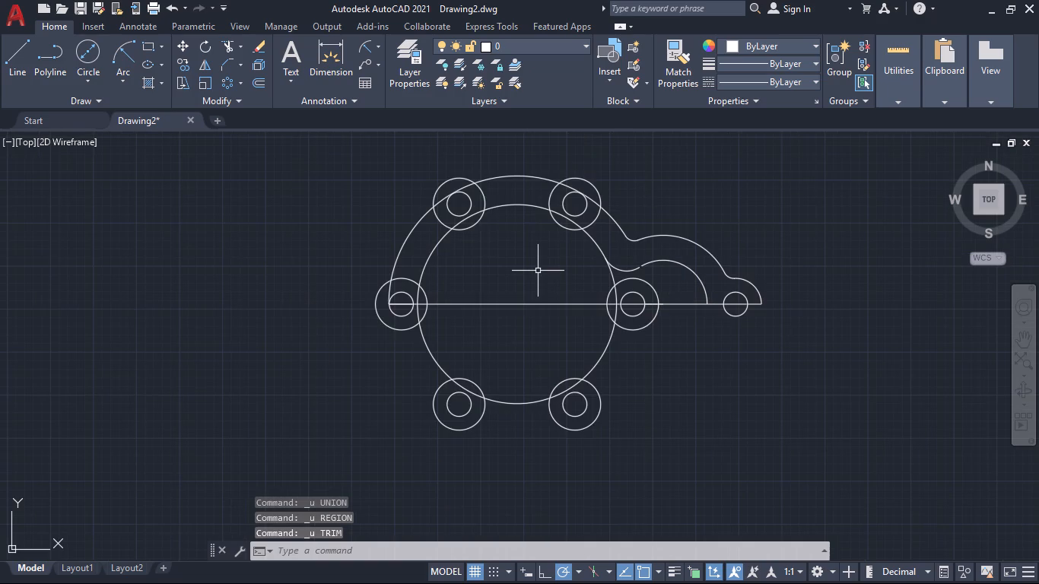
Extend the inner fillet arc to meet the smaller inner arc and trim its excess beyond the junction.
type("tr")
key("Return")
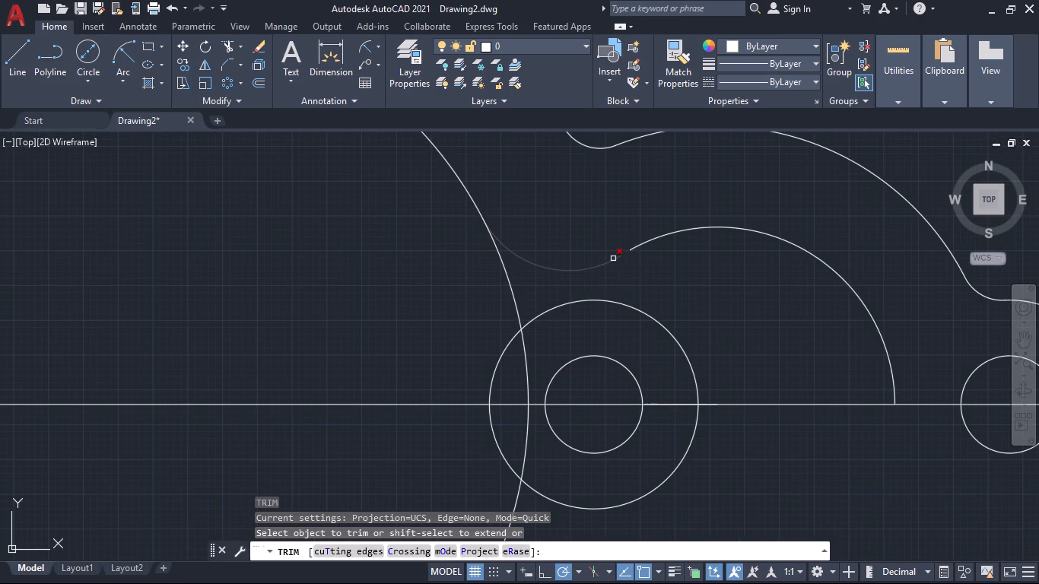
left_click(613, 259, "shift")
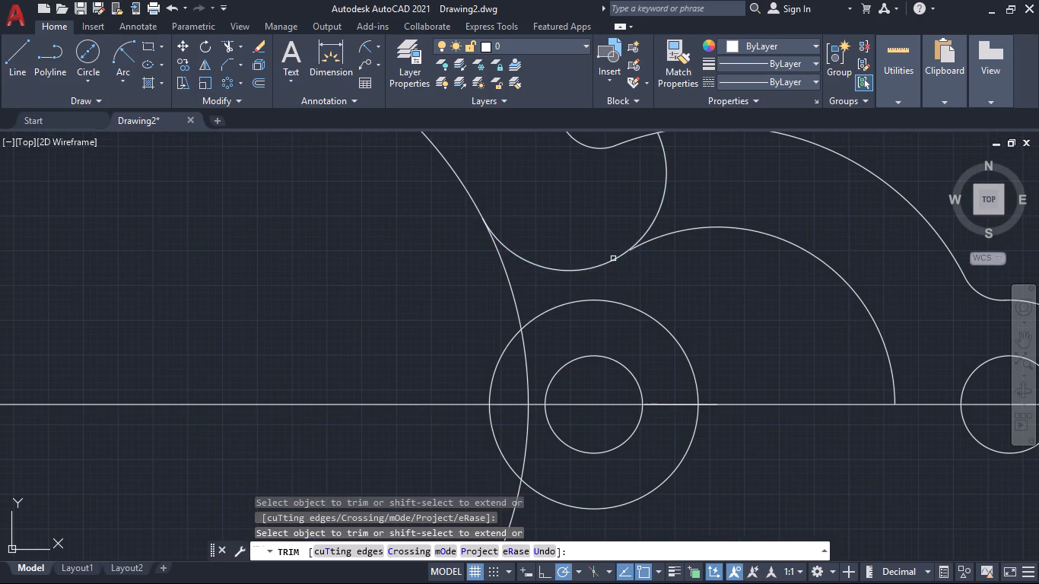
left_click(657, 236, "shift")
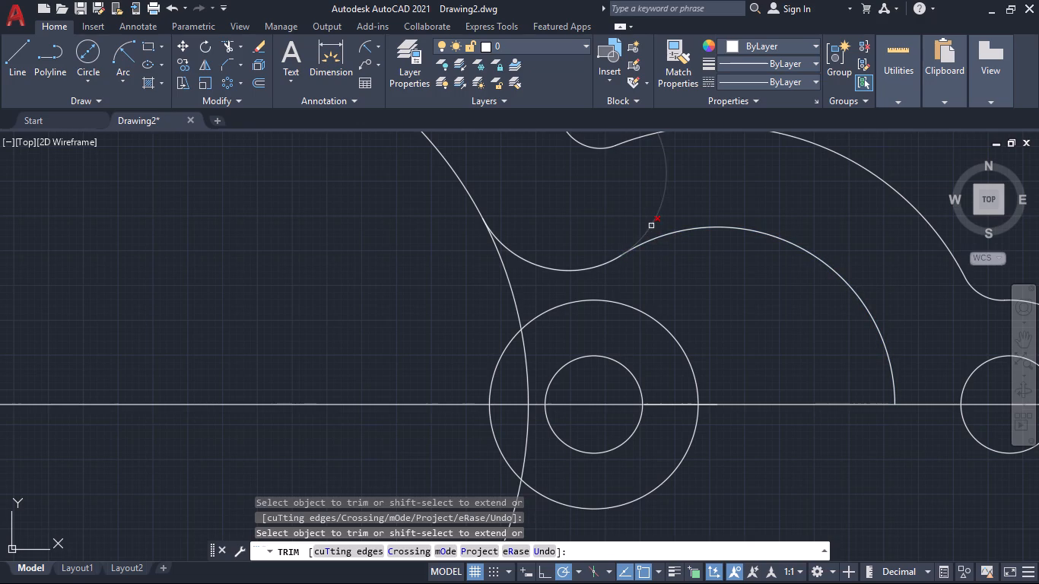
left_click(651, 226)
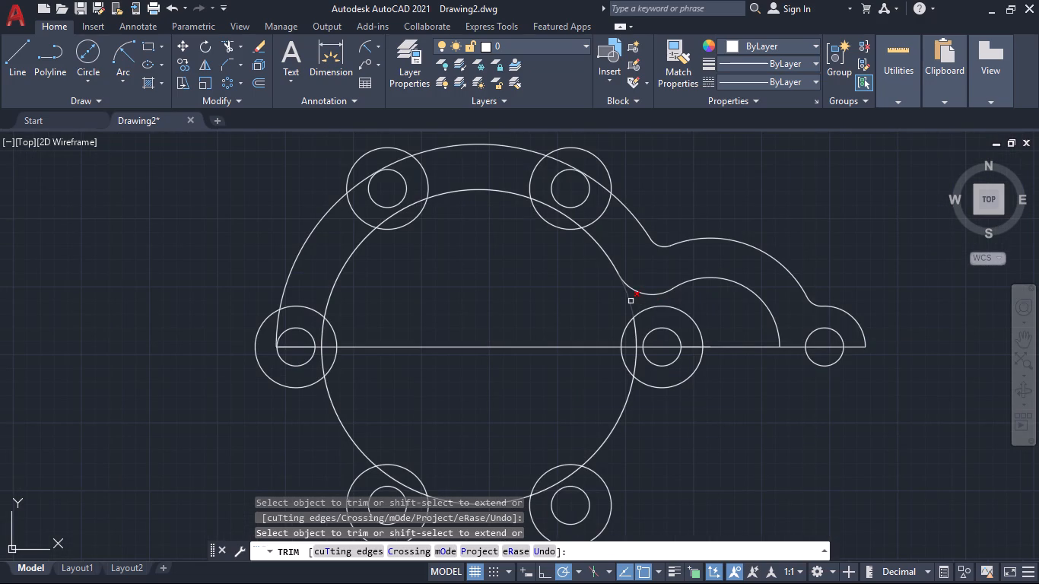
Trim away the inner circle's remnant below the fillet and the 7 mm and 15 mm circles at its right-hand side on the centre line.
left_click(631, 301)
left_click(607, 326)
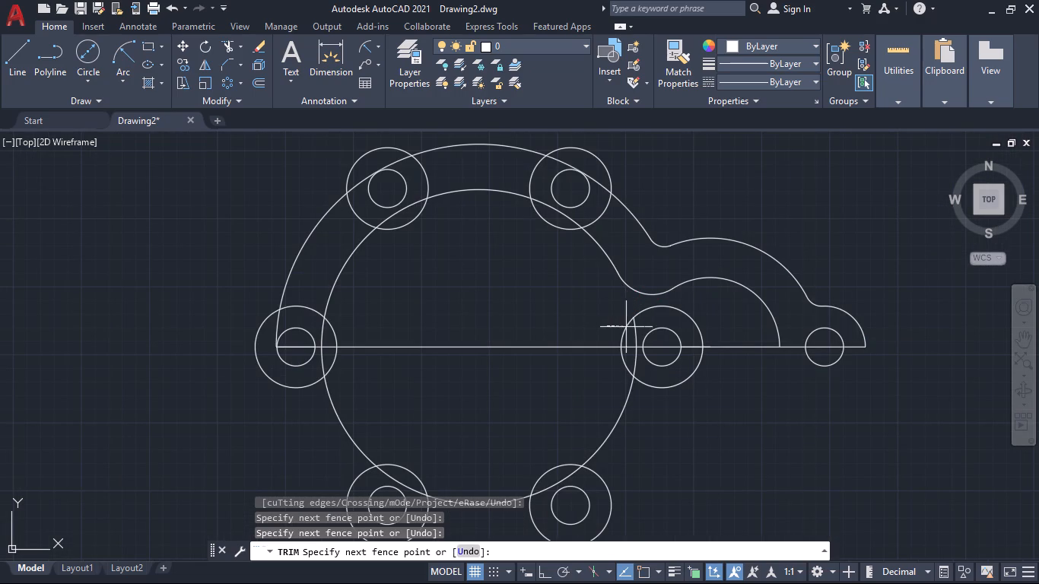
left_click(675, 325)
left_click(720, 323)
left_click(609, 329)
left_click(625, 333)
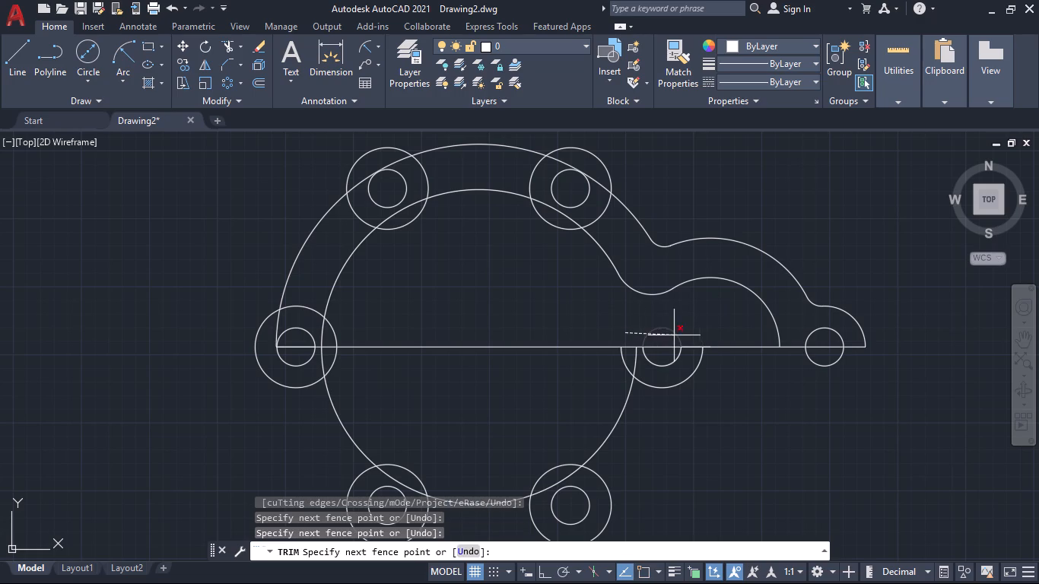
left_click(674, 335)
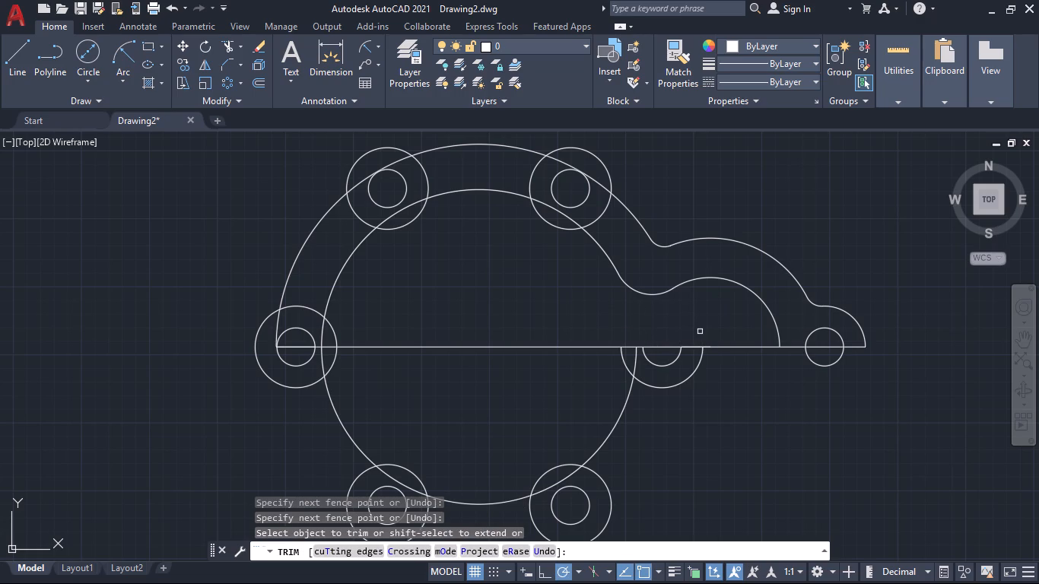
left_click(714, 370)
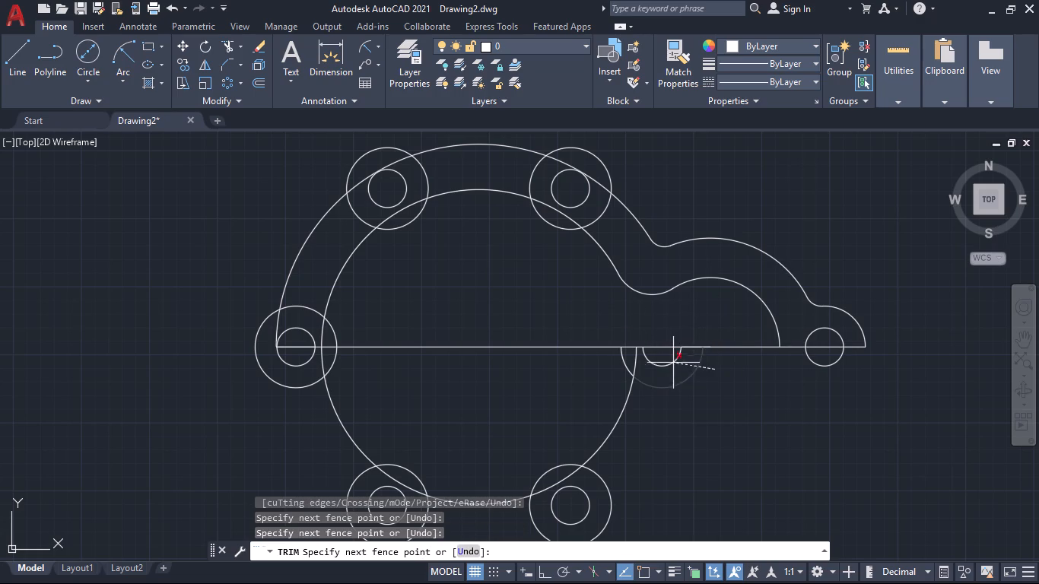
left_click(669, 362)
left_click(624, 365)
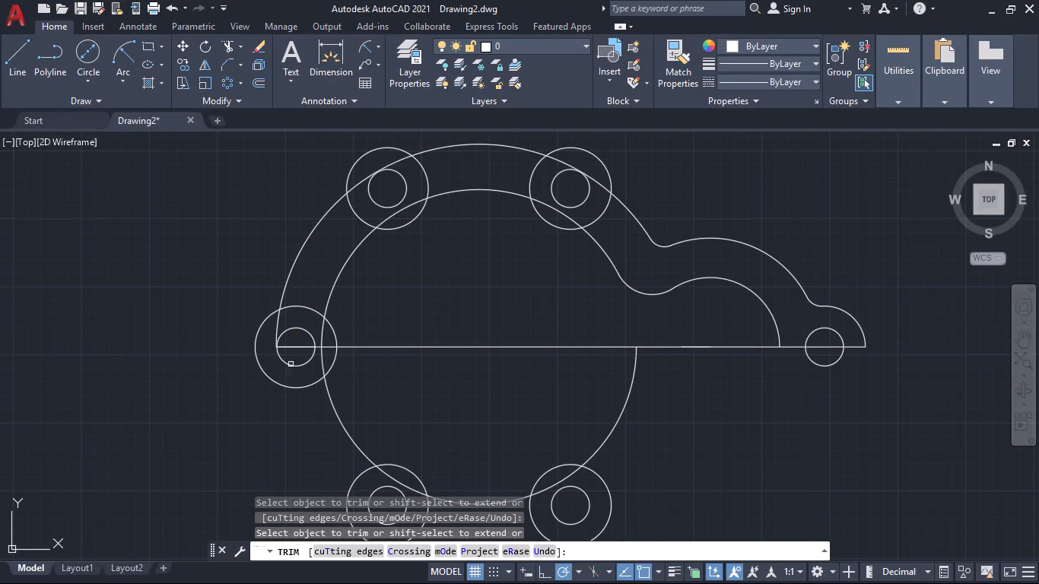
Trim the end of the large outer arc inside the leftmost 15 mm circle.
left_click(279, 322)
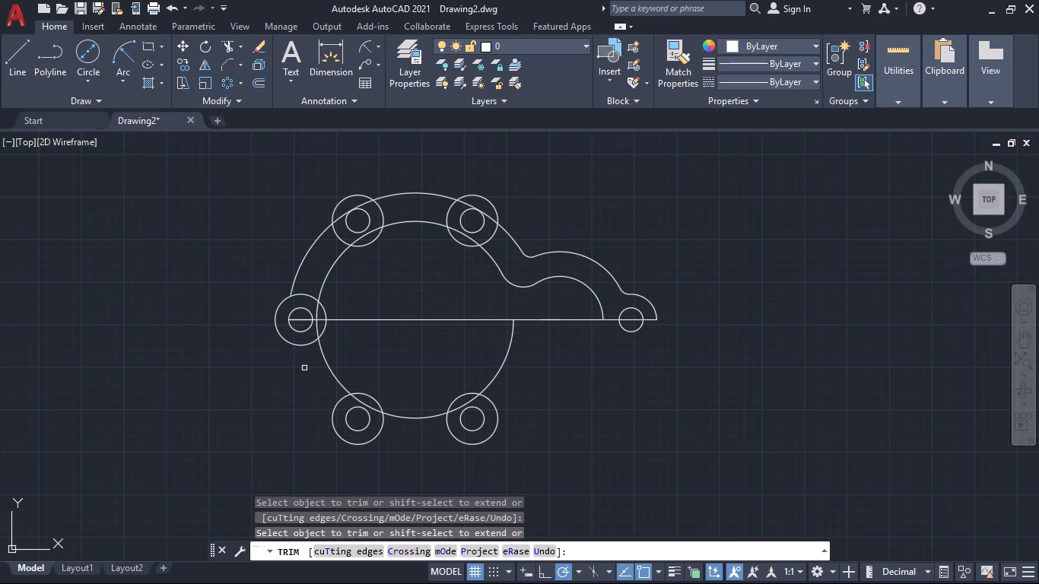
key("Escape")
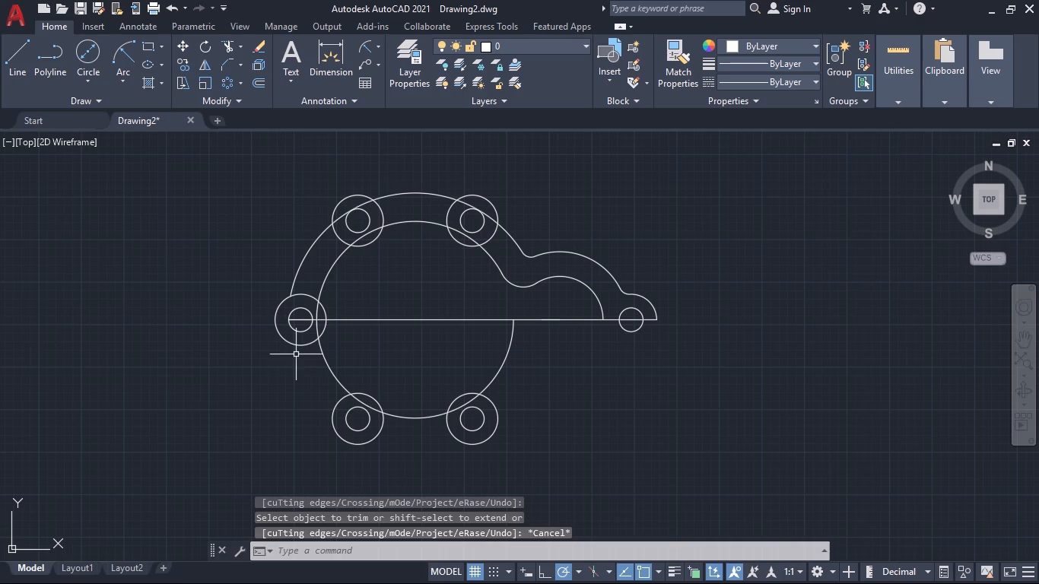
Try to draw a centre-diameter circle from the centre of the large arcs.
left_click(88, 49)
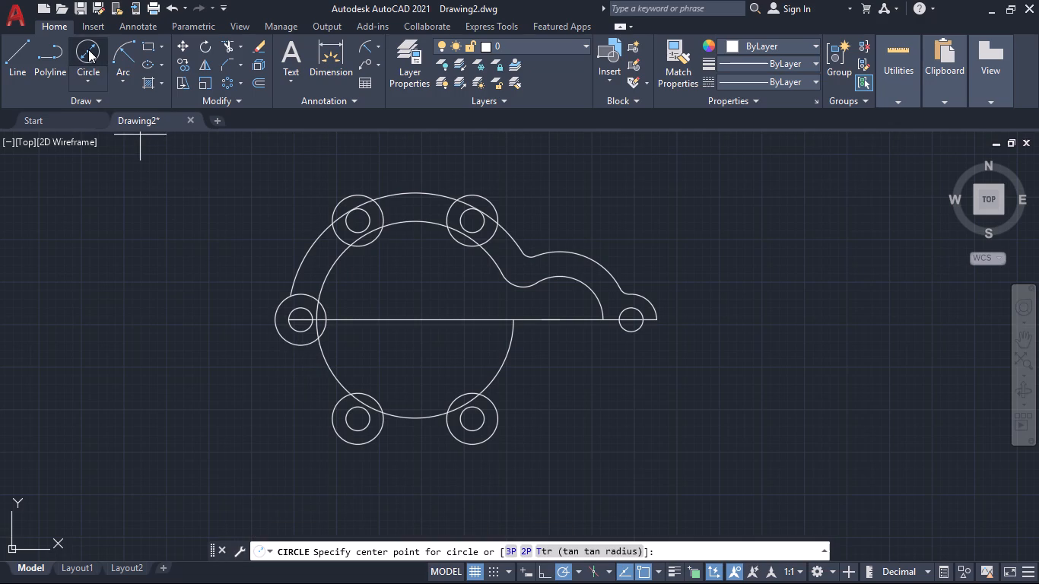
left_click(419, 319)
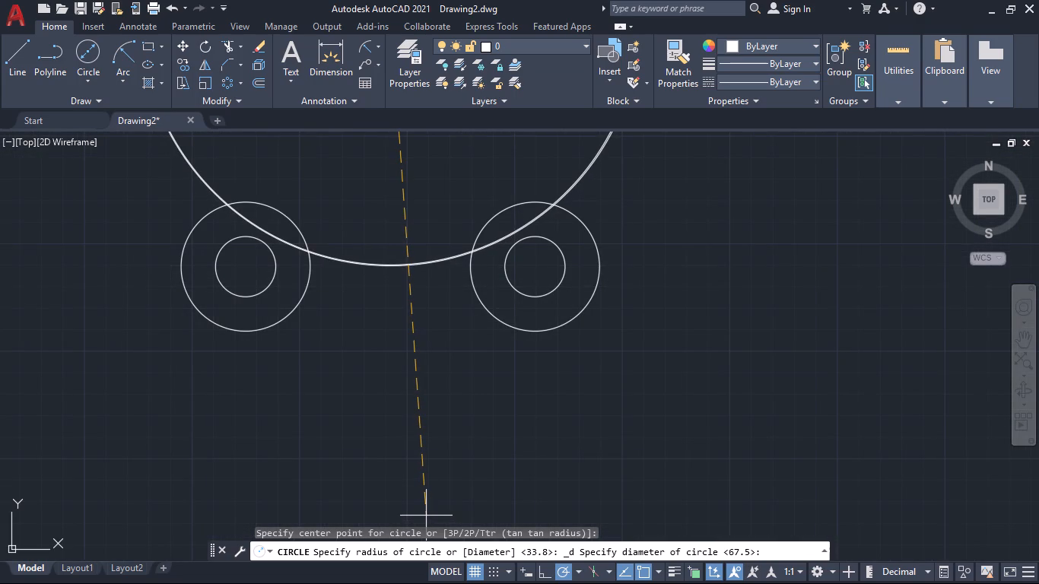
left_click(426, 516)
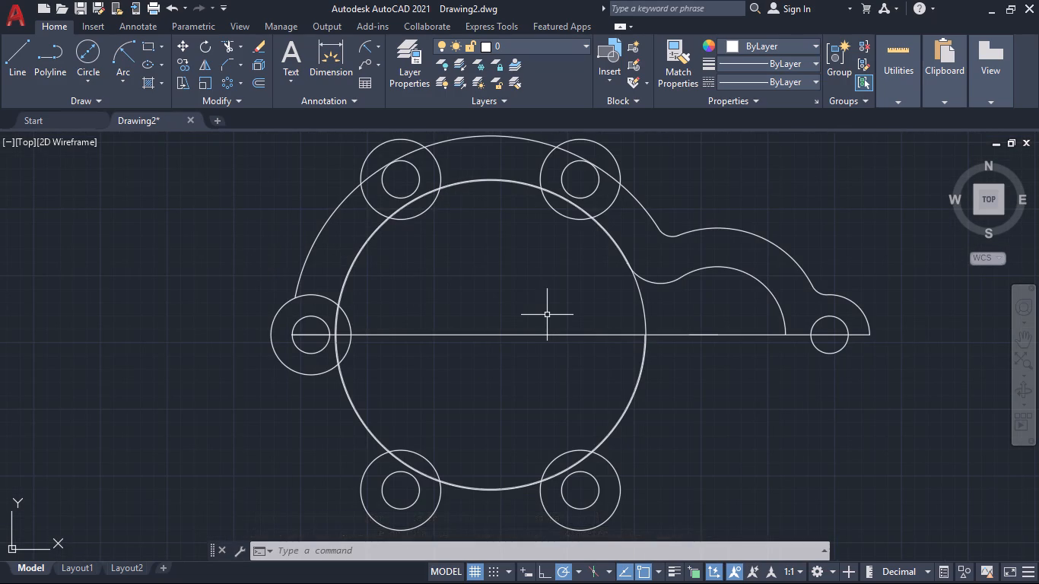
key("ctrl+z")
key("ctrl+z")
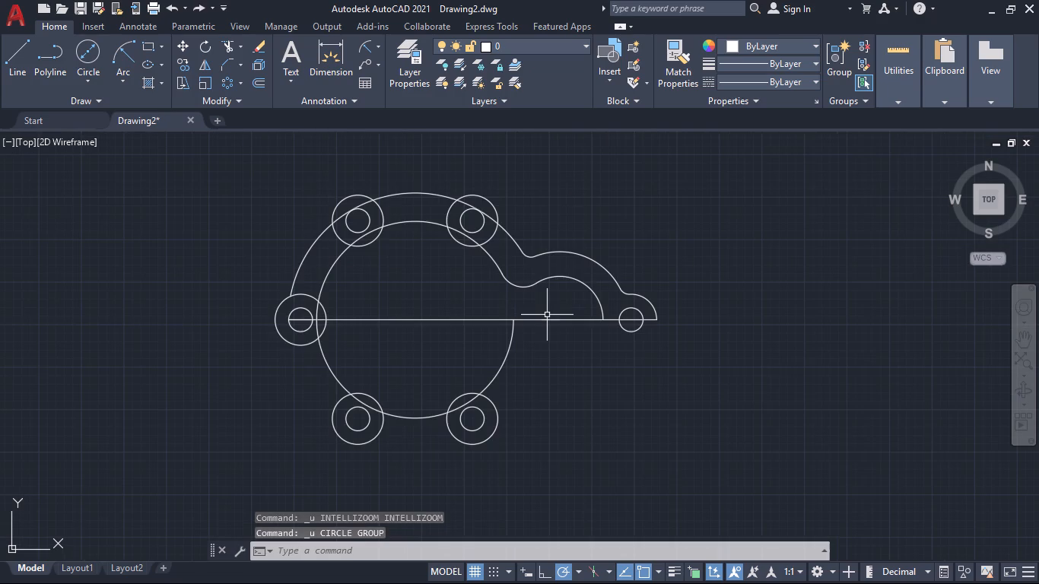
Draw a centre-diameter circle of about 74.3 mm diameter from the centre of the large arcs.
left_click(84, 52)
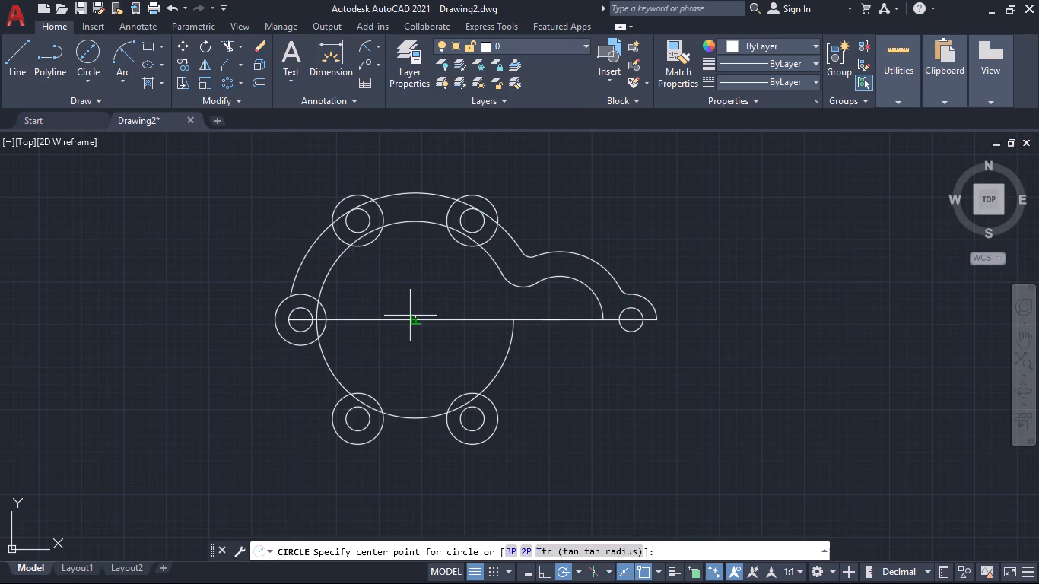
left_click(416, 320)
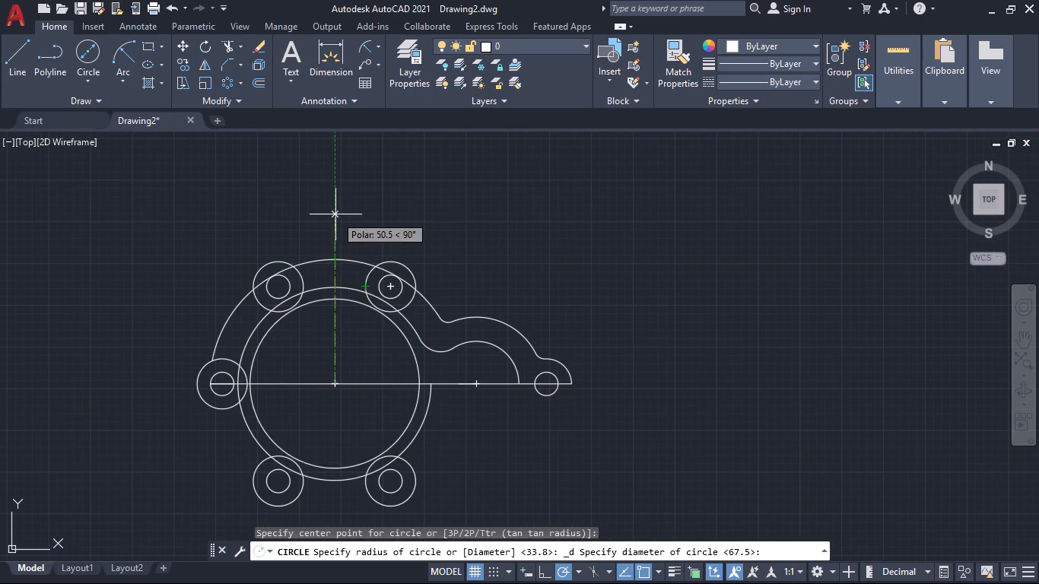
left_click(333, 135)
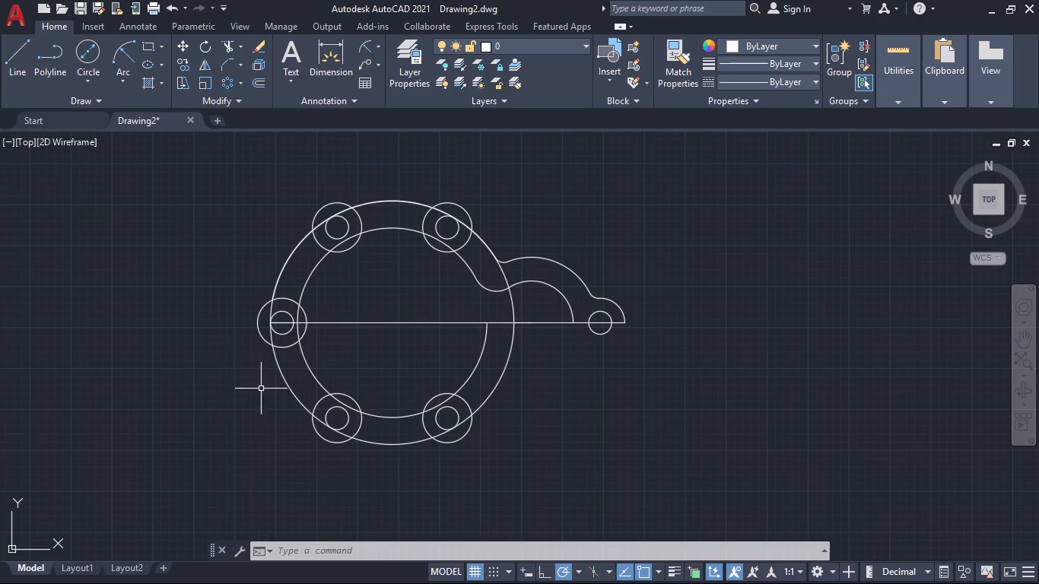
Trim the leftmost 15 mm circle's inner portion and the outer circle's segments inside it, leaving a boss that bulges outward from the outline.
type("tr")
key("Return")
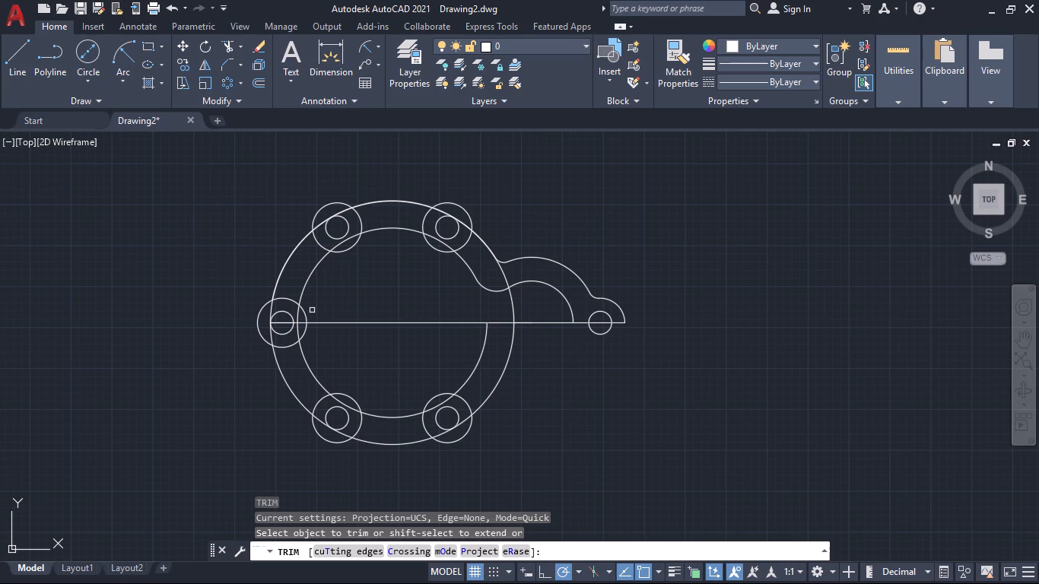
double_click(291, 290)
left_click(284, 303)
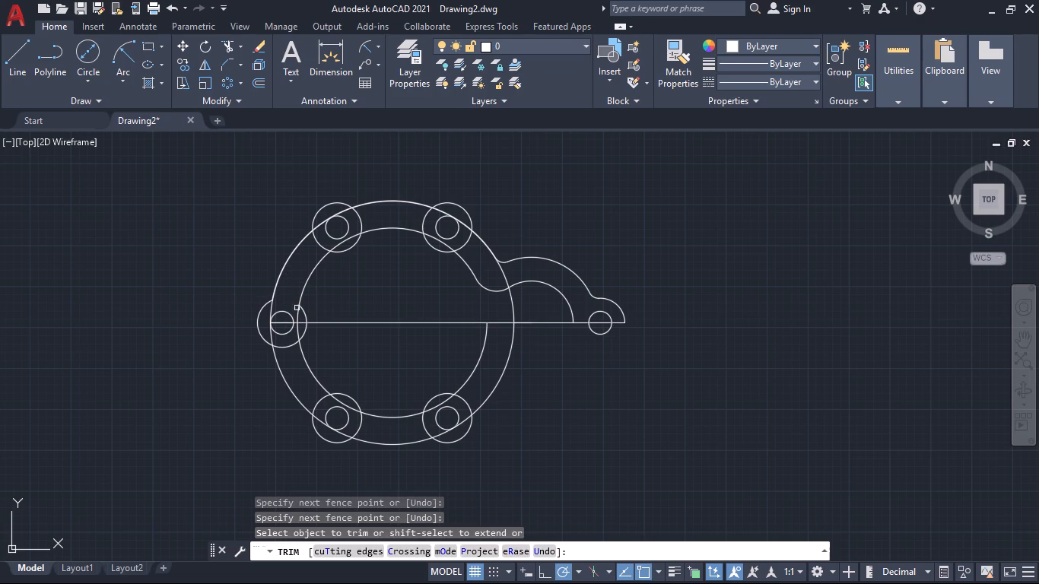
left_click(302, 314)
left_click(303, 335)
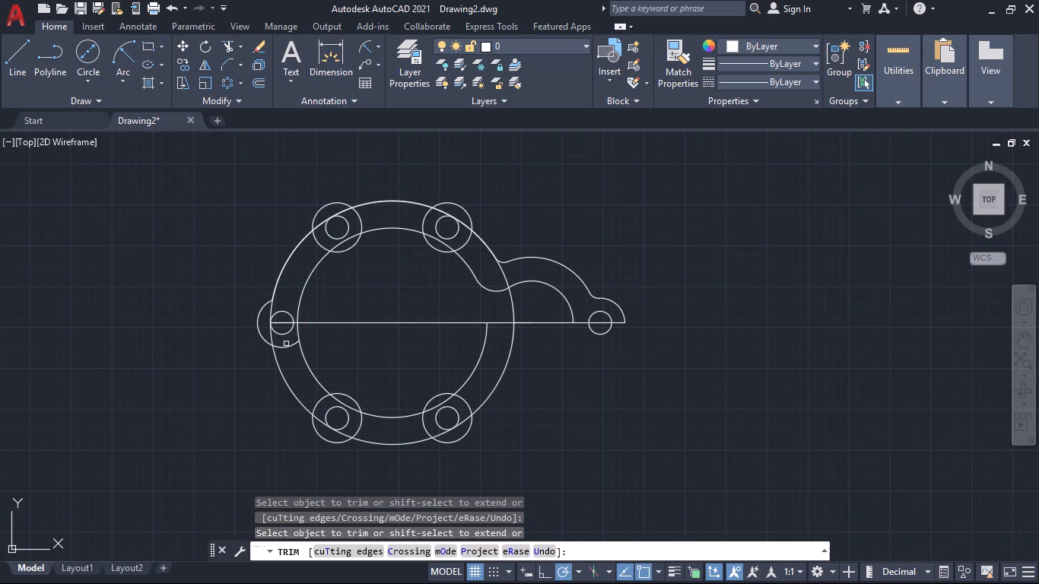
left_click(284, 347)
left_click(269, 335)
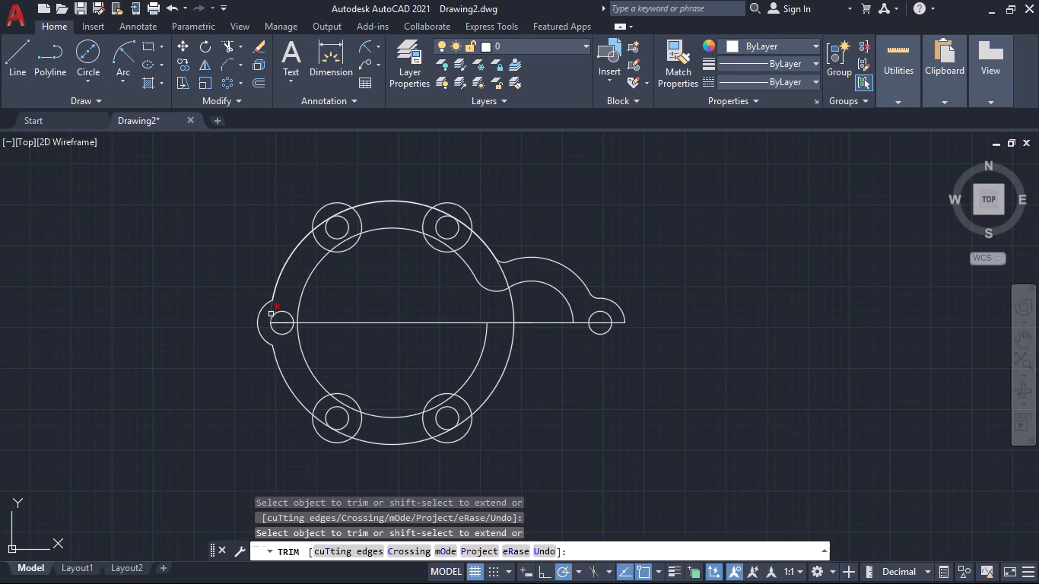
left_click(271, 313)
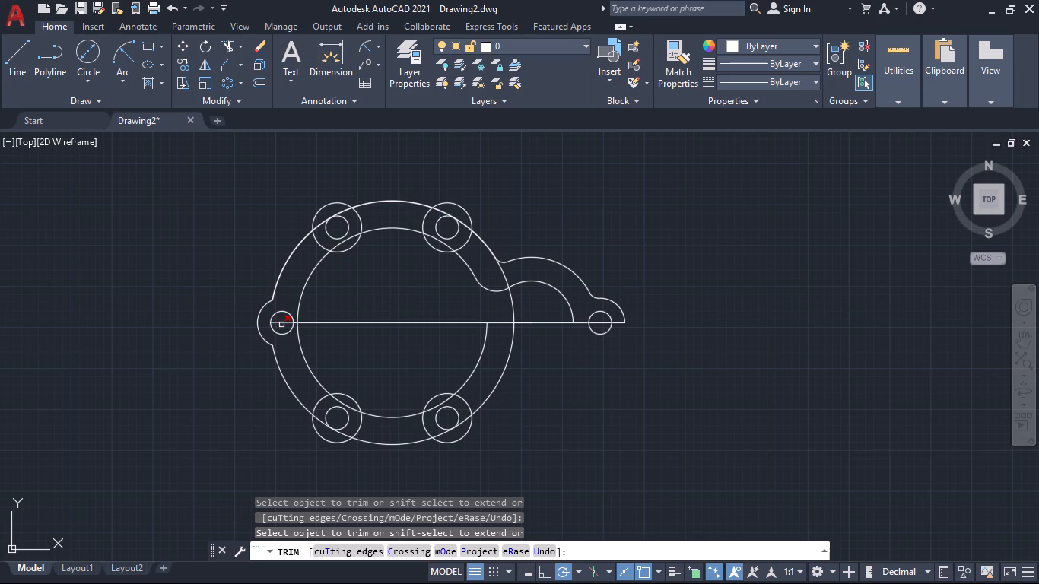
Trim the horizontal centre line inside and around the leftmost 7 mm circle so it starts at the inner circle.
left_click(281, 325)
left_click(282, 324)
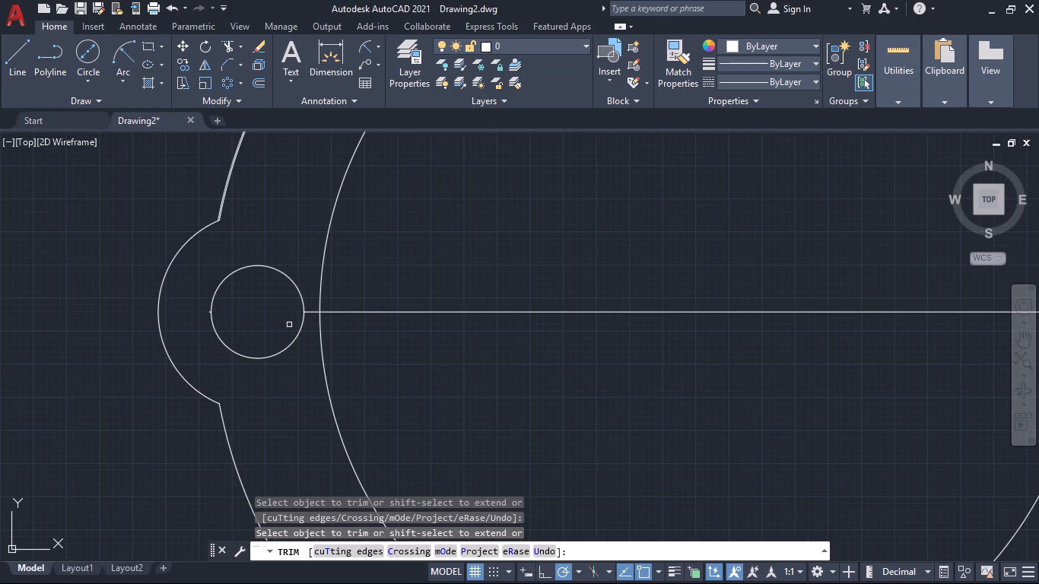
left_click(313, 309)
left_click(312, 321)
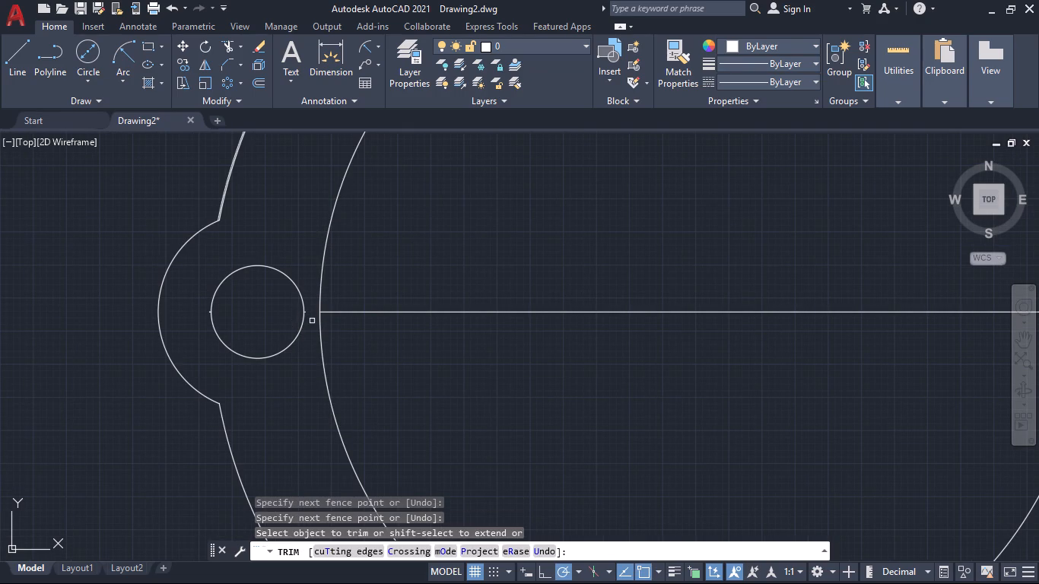
left_click(307, 313)
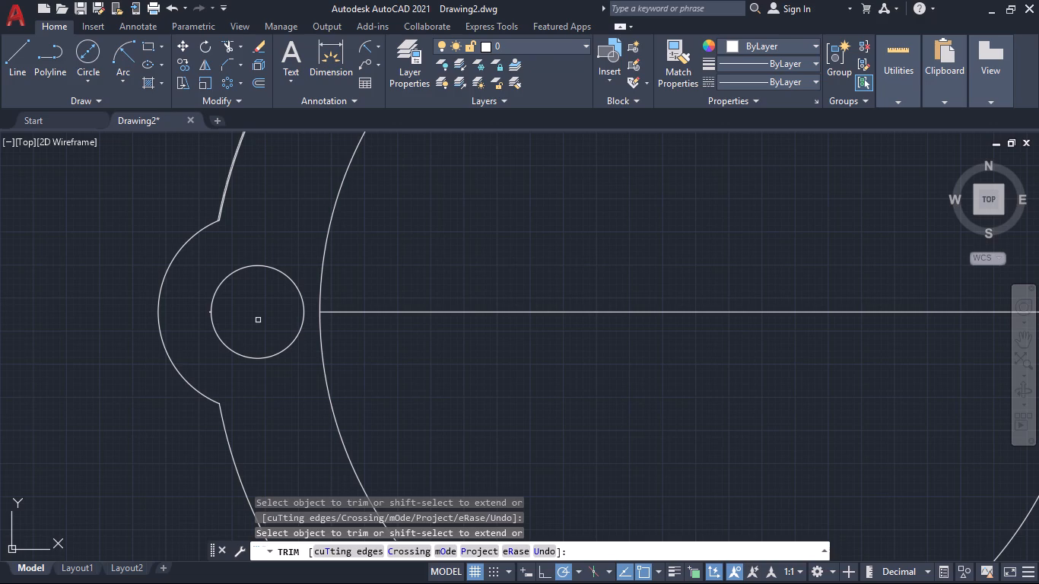
left_click(208, 312)
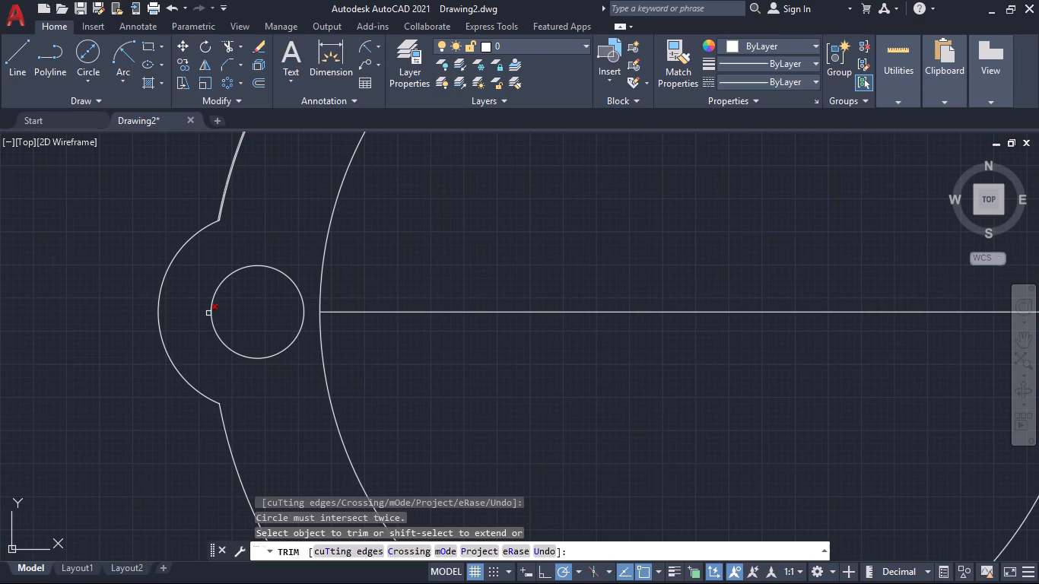
left_click(208, 313)
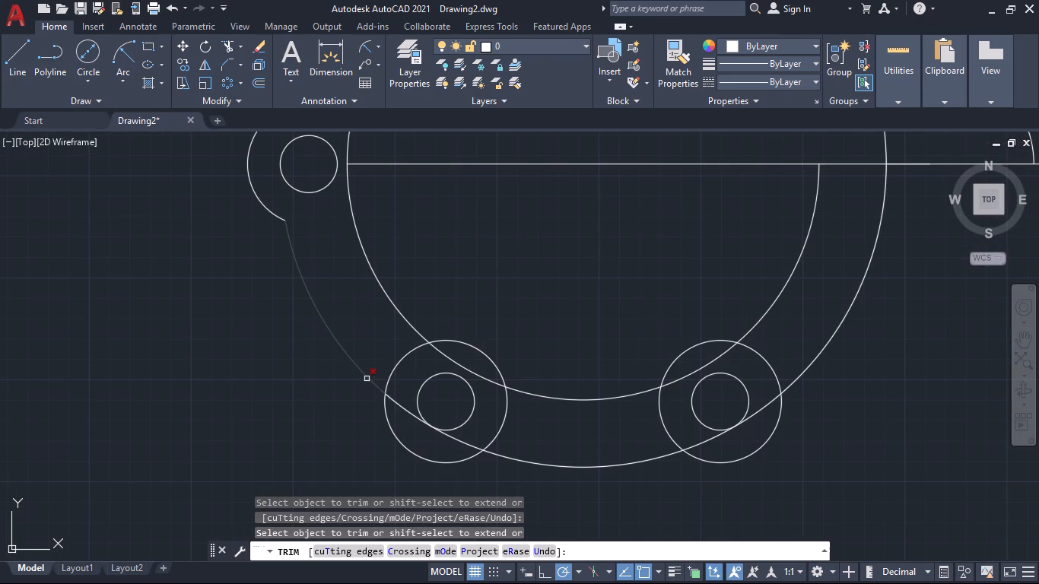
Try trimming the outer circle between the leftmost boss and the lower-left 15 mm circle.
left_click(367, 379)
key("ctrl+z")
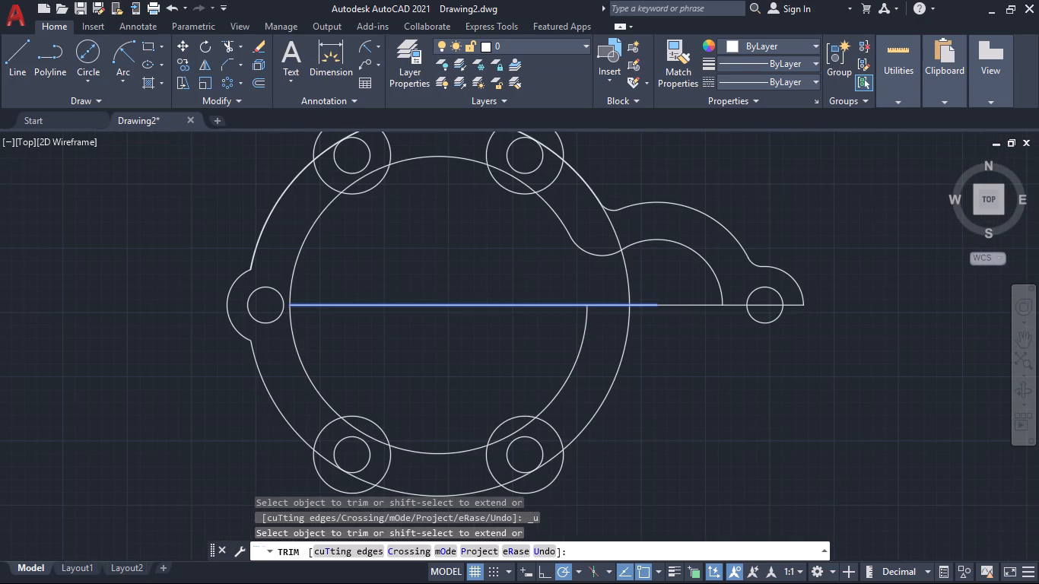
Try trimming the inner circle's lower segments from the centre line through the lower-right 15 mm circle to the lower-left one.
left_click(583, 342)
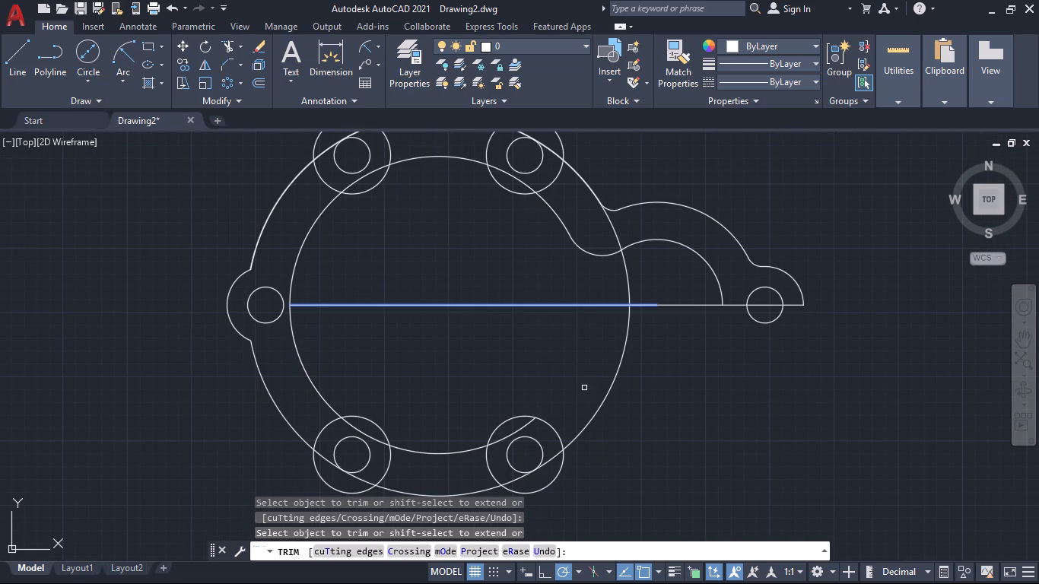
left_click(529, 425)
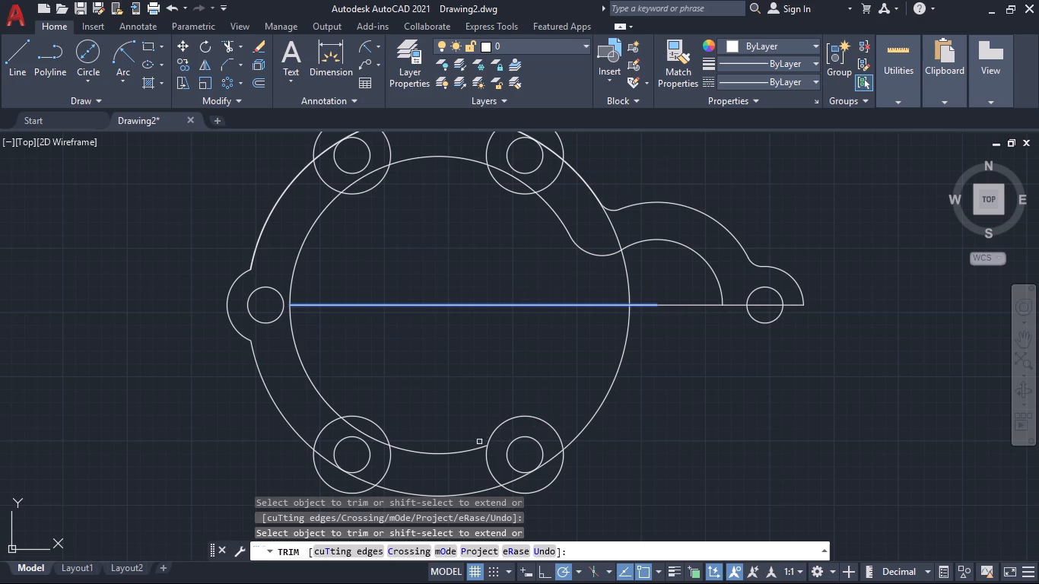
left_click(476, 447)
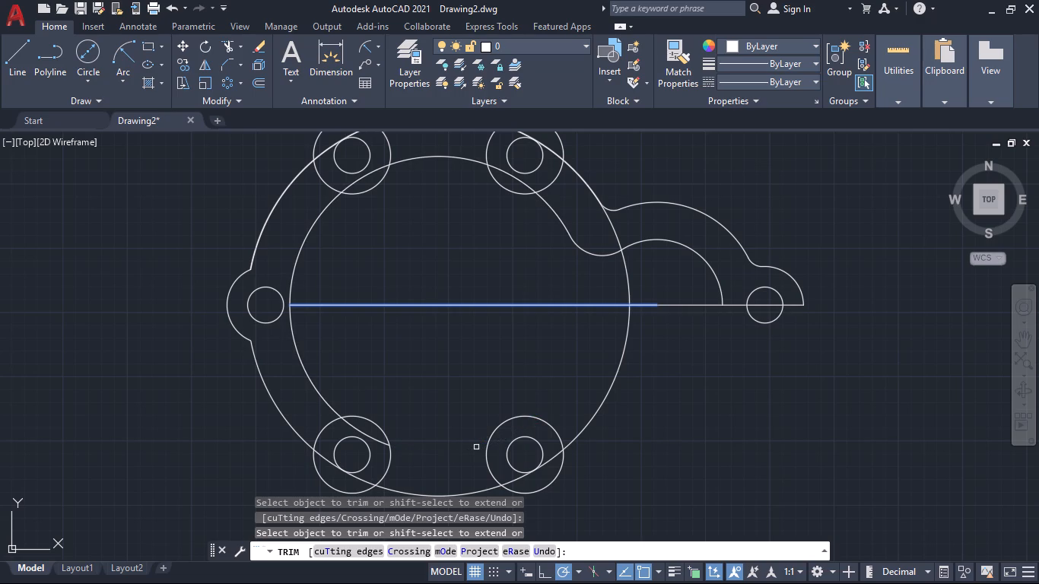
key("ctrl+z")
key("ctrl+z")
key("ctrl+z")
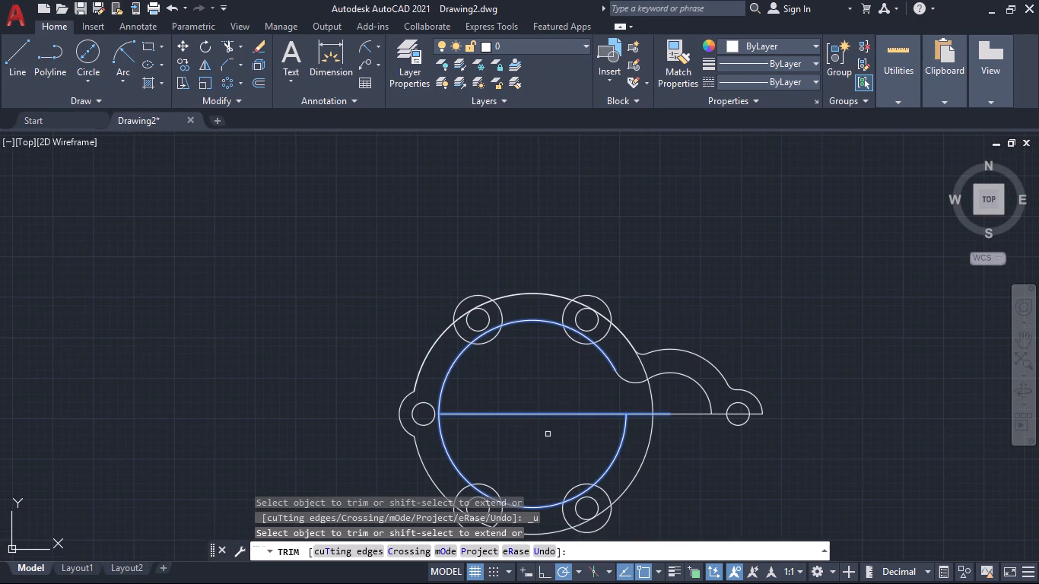
Trim the inner circle's lower-right segment between the centre line and the lower-right 15 mm circle.
left_click(621, 445)
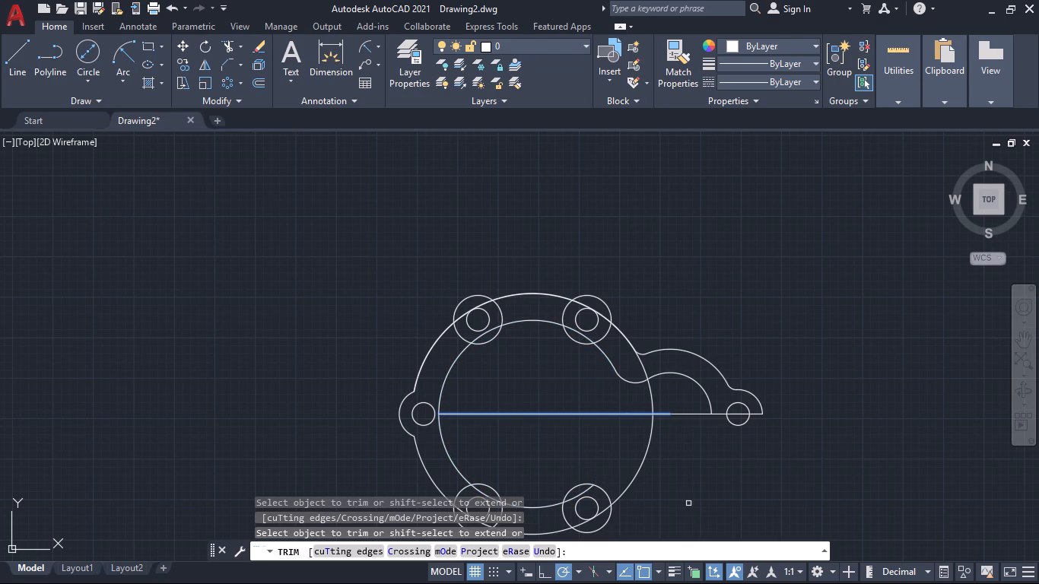
Trim the inward-facing parts of the upper-left and upper-right 15 mm circles, leaving only the bosses outside the outer circle.
left_click(485, 345)
left_click(463, 338)
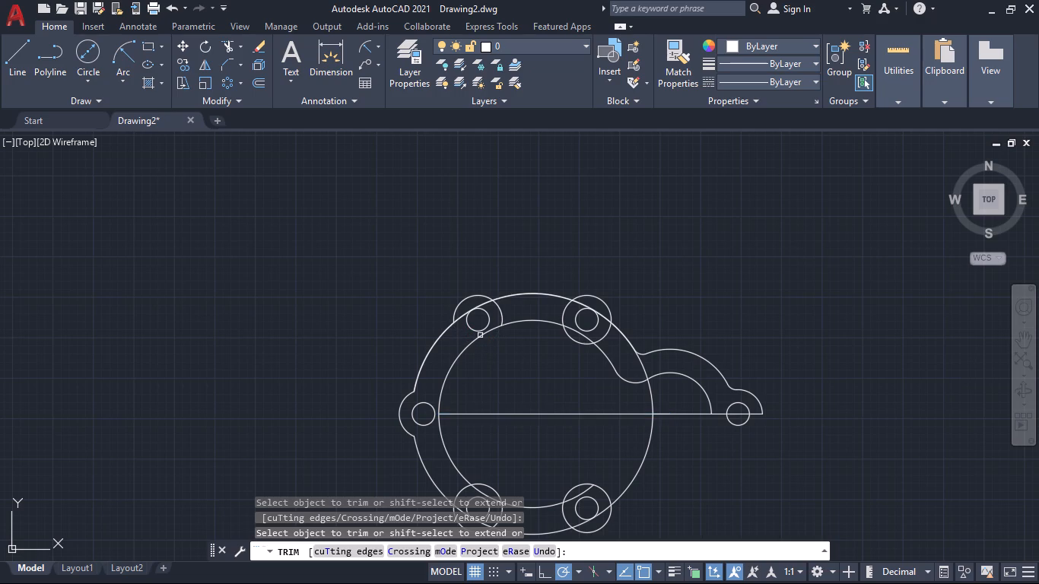
left_click(500, 317)
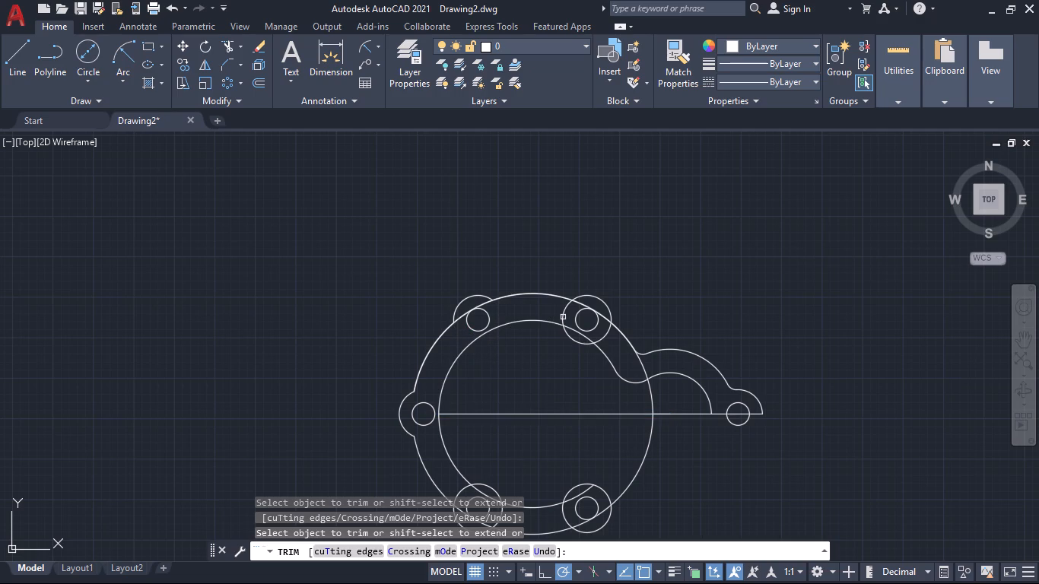
left_click(564, 317)
left_click(567, 336)
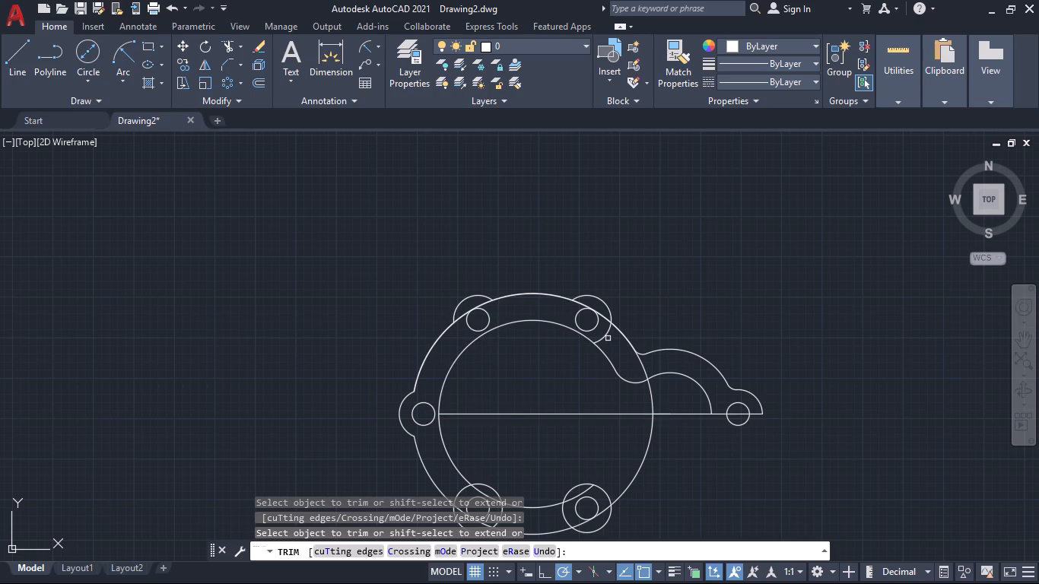
left_click(605, 337)
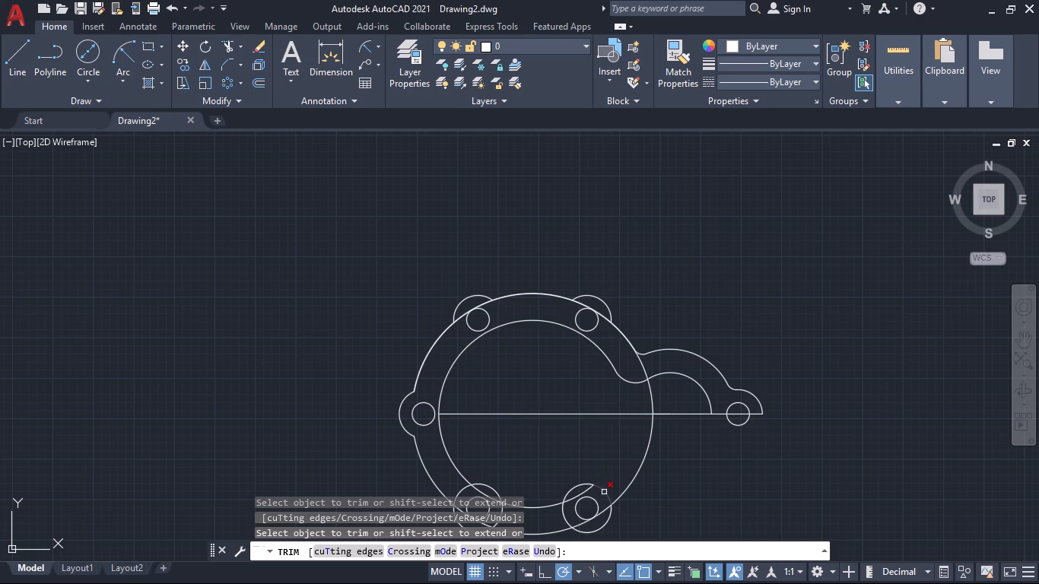
Trim the inward-facing parts of the lower-right and lower-left 15 mm circles, leaving only the bosses outside the outer circle.
left_click(604, 492)
left_click(574, 487)
left_click(564, 515)
left_click(495, 486)
left_click(485, 487)
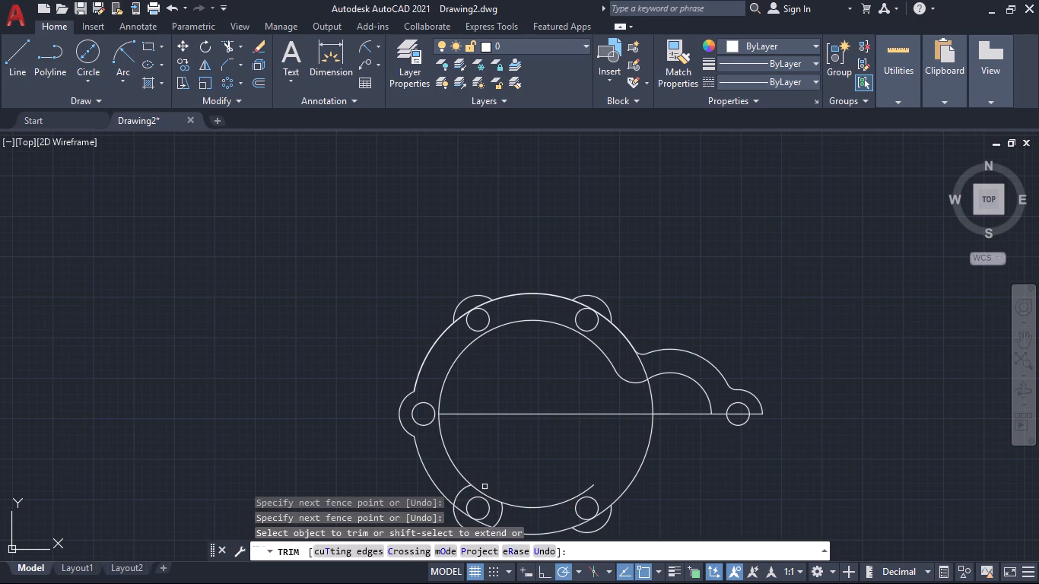
left_click(464, 491)
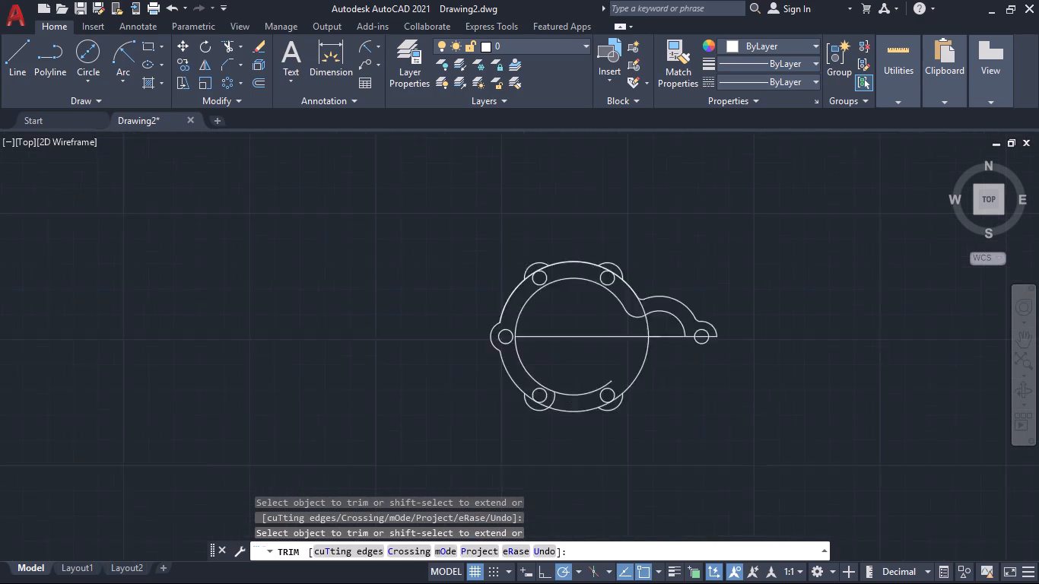
left_click(549, 379)
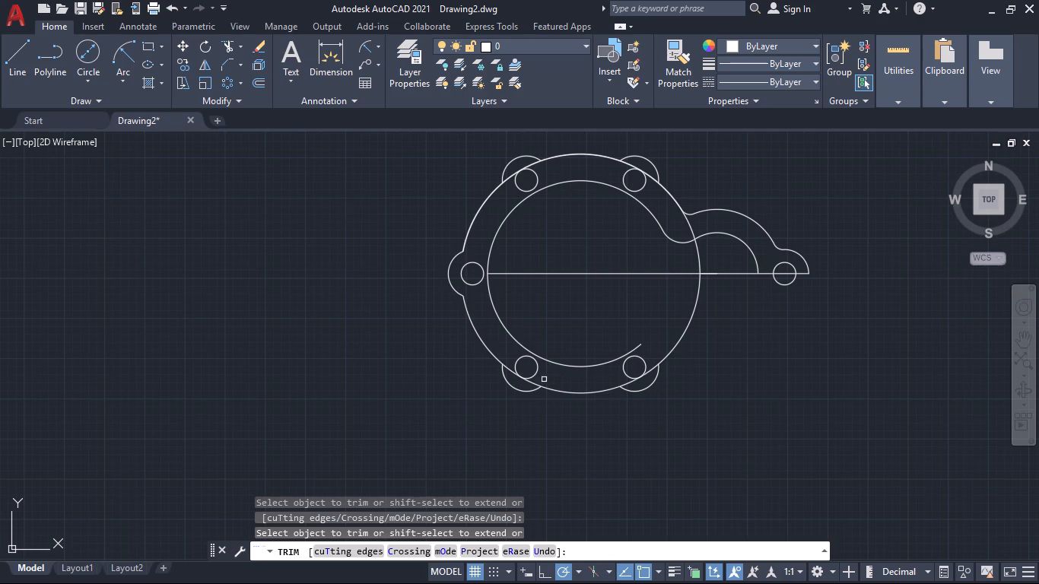
Trim the outer circle inside the two upper and two lower bosses, and remove its overlapping duplicate arcs at the top and upper left.
left_click(535, 382)
left_click(532, 164)
left_click(532, 164)
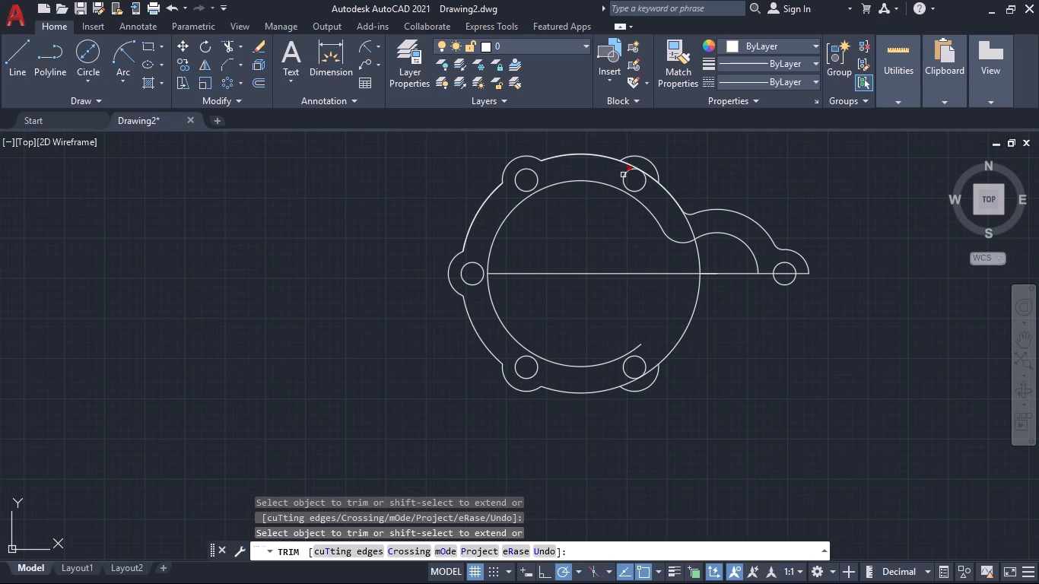
double_click(627, 165)
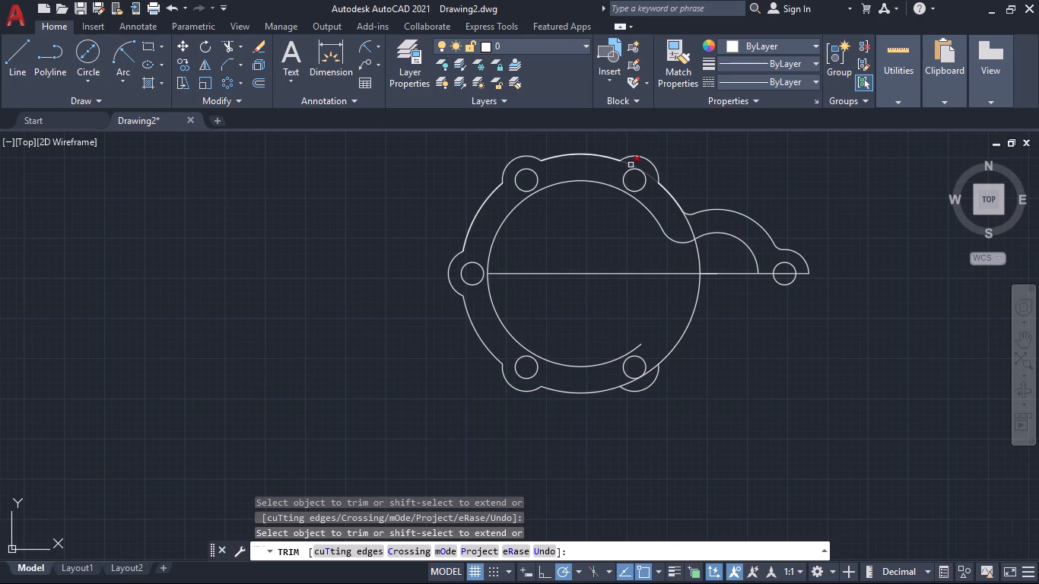
left_click(631, 165)
left_click(589, 154)
left_click(494, 189)
left_click(631, 382)
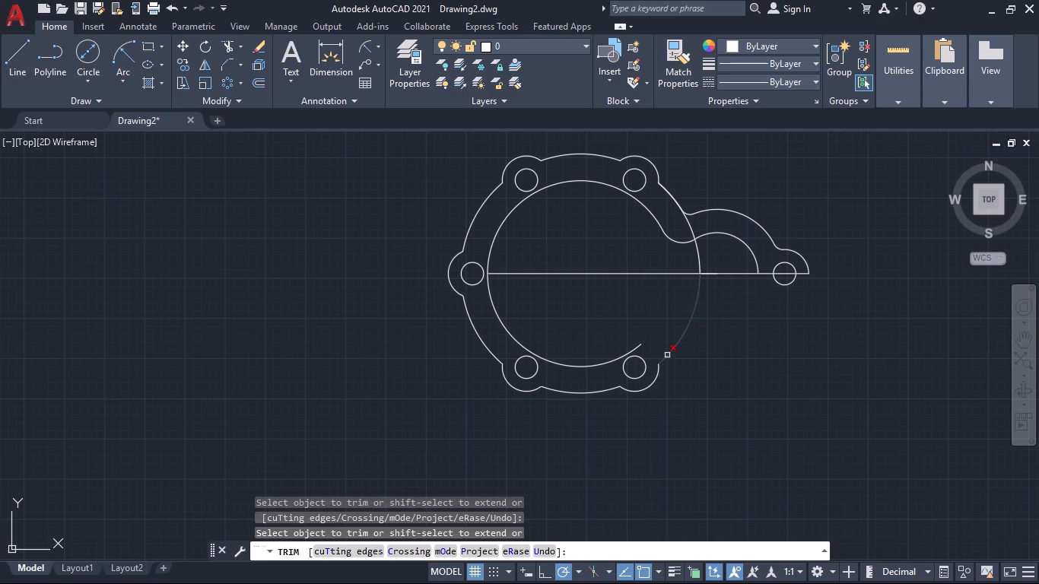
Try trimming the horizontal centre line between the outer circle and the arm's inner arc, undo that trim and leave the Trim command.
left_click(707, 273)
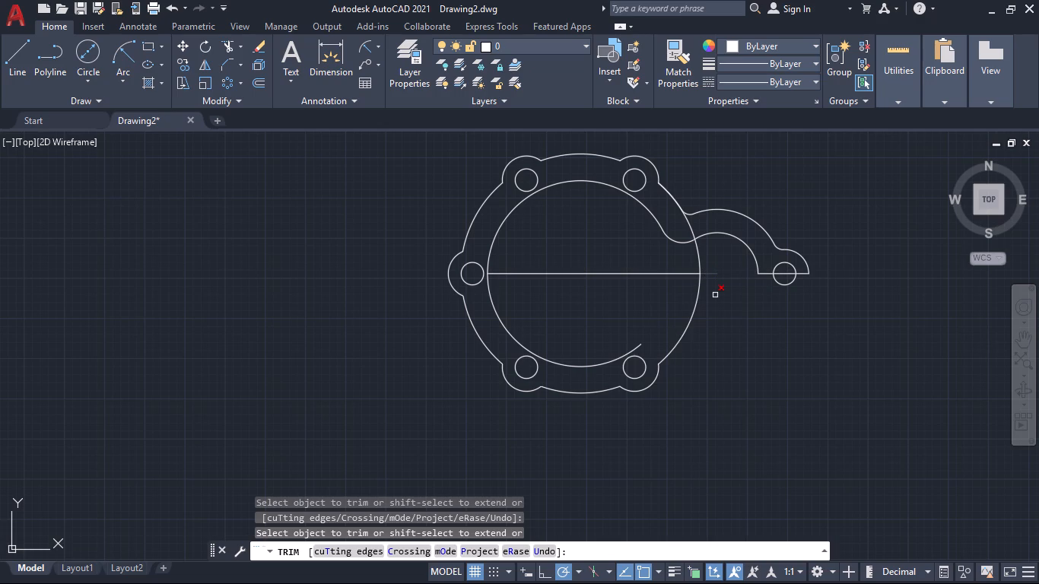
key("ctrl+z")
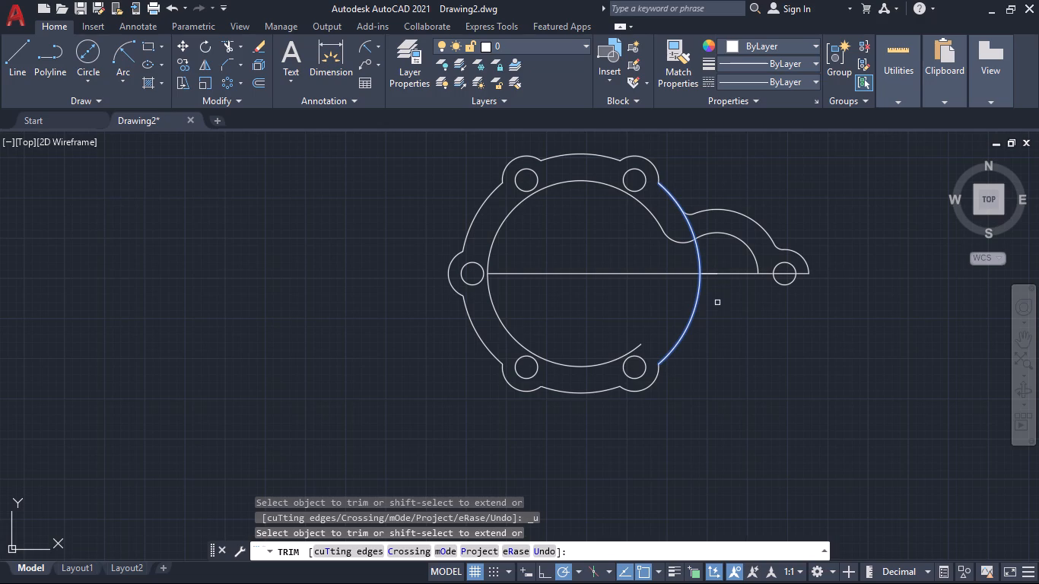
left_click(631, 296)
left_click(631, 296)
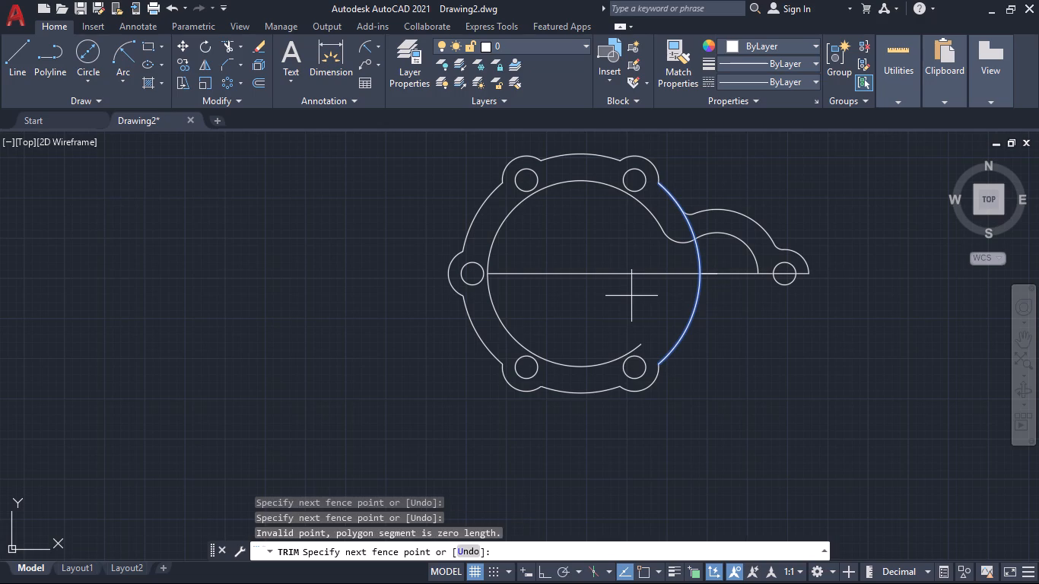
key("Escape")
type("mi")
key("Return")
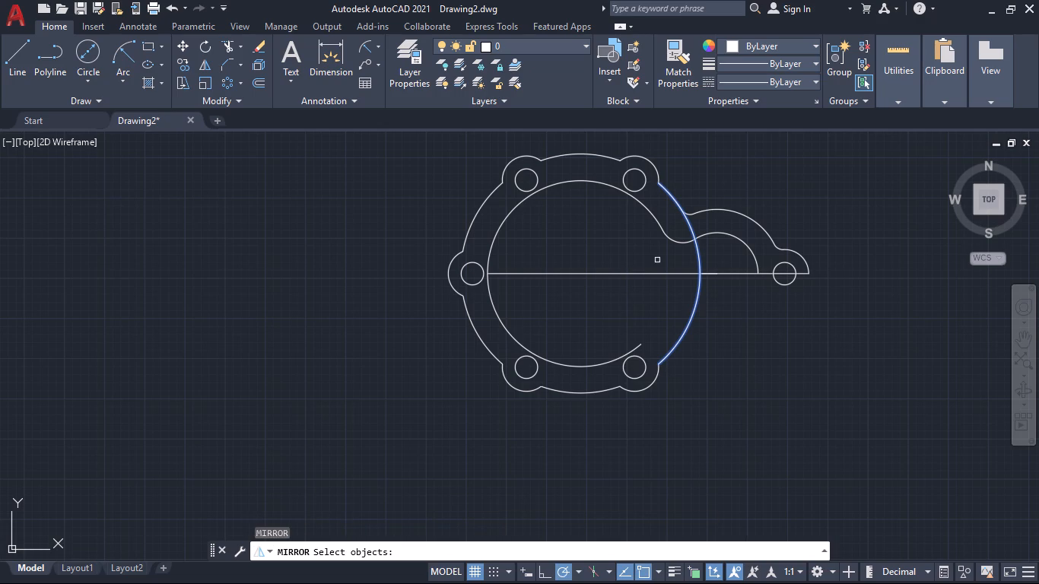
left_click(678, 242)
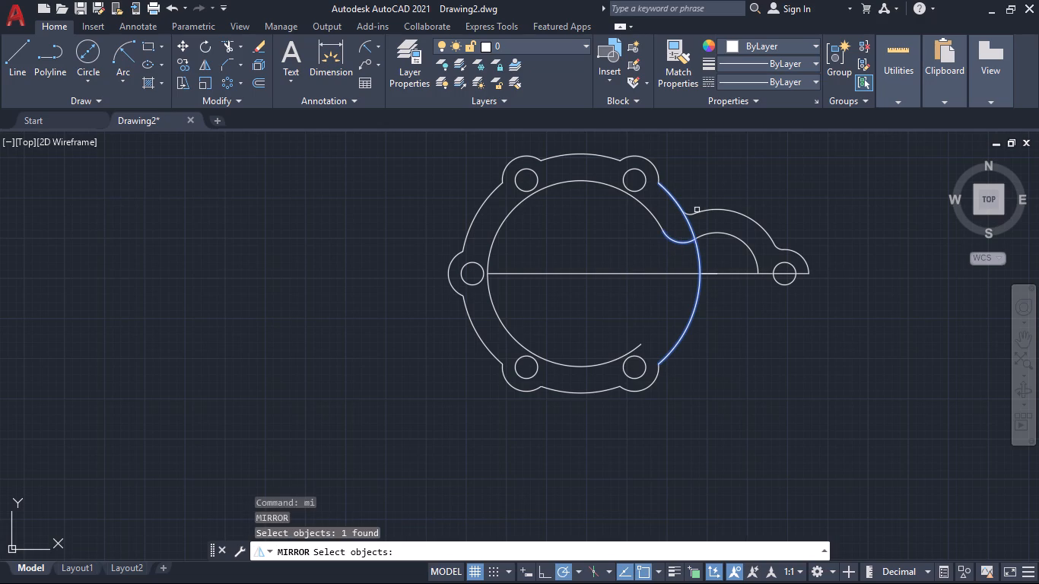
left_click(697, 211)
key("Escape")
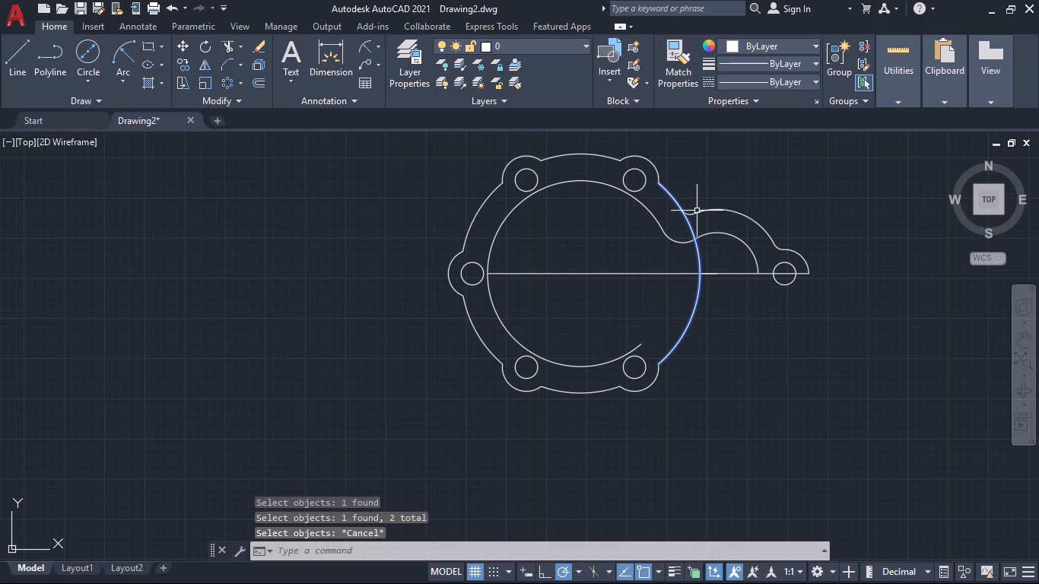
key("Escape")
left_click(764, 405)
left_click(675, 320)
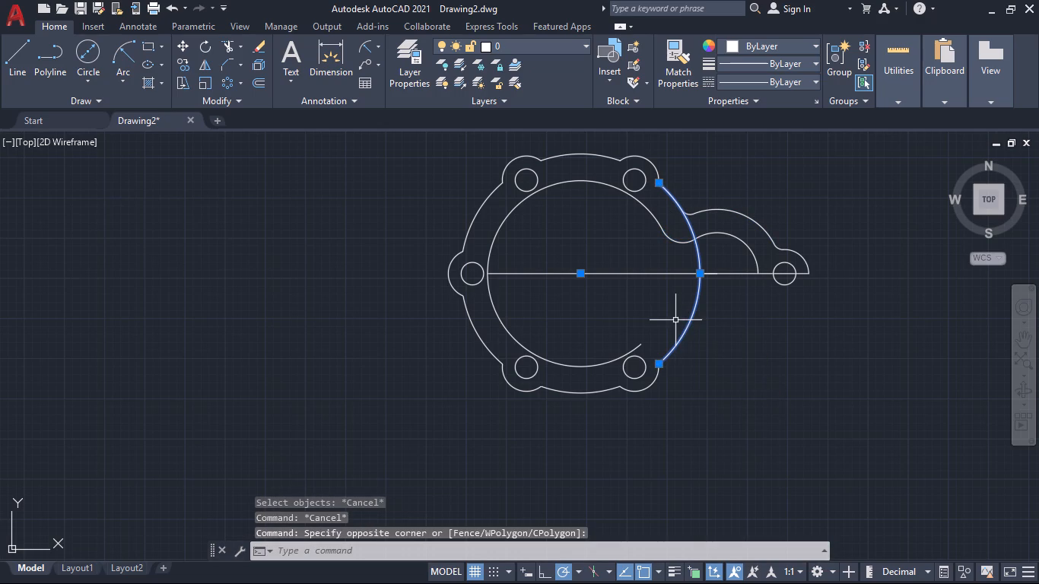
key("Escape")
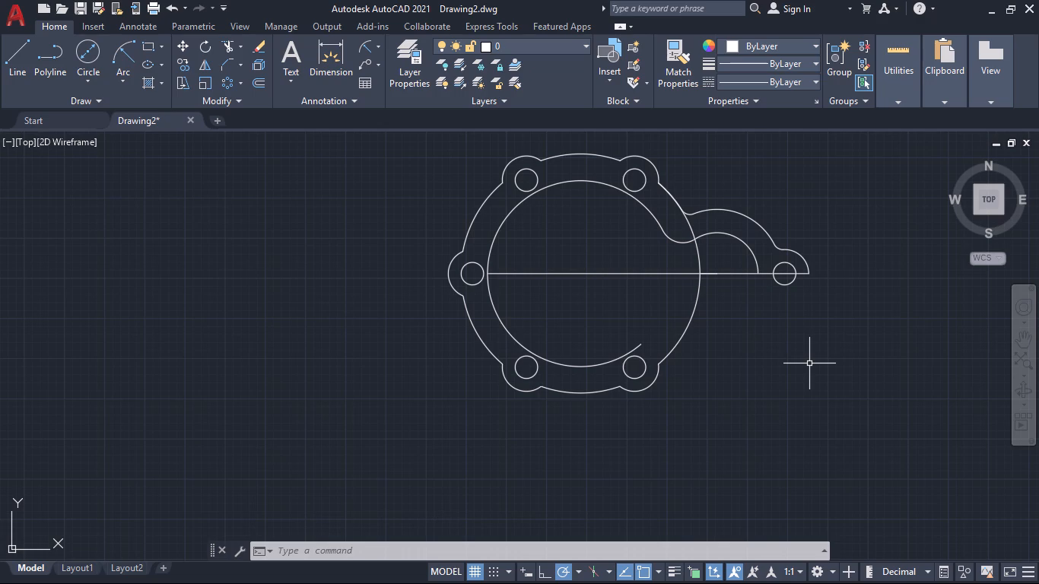
Mirror the arm's arcs and fillets, its end boss and hole, and the adjoining inner and outer circle arcs about the horizontal centre line, keeping the originals.
type("mi")
key("Return")
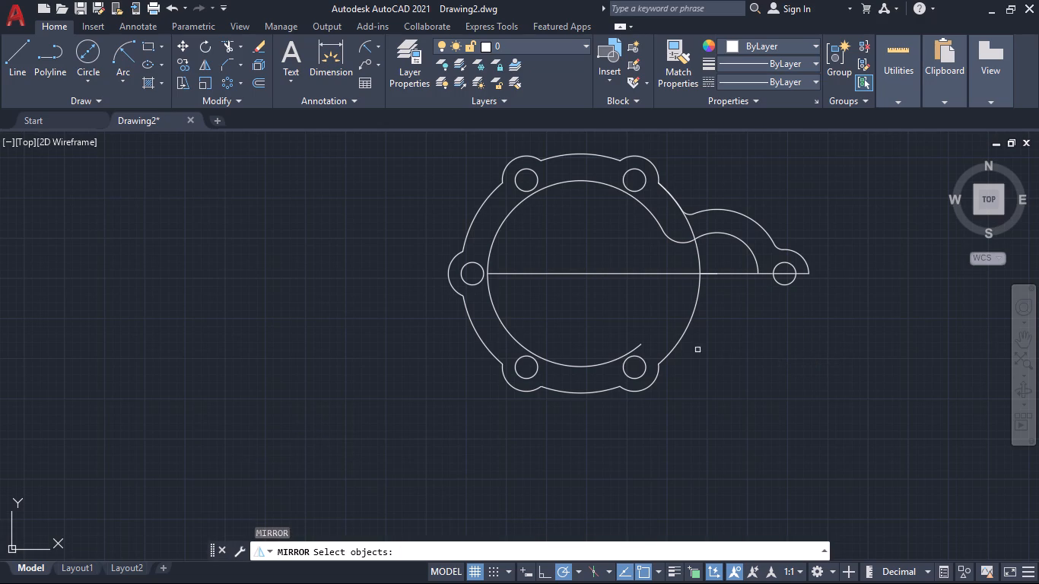
left_click(662, 230)
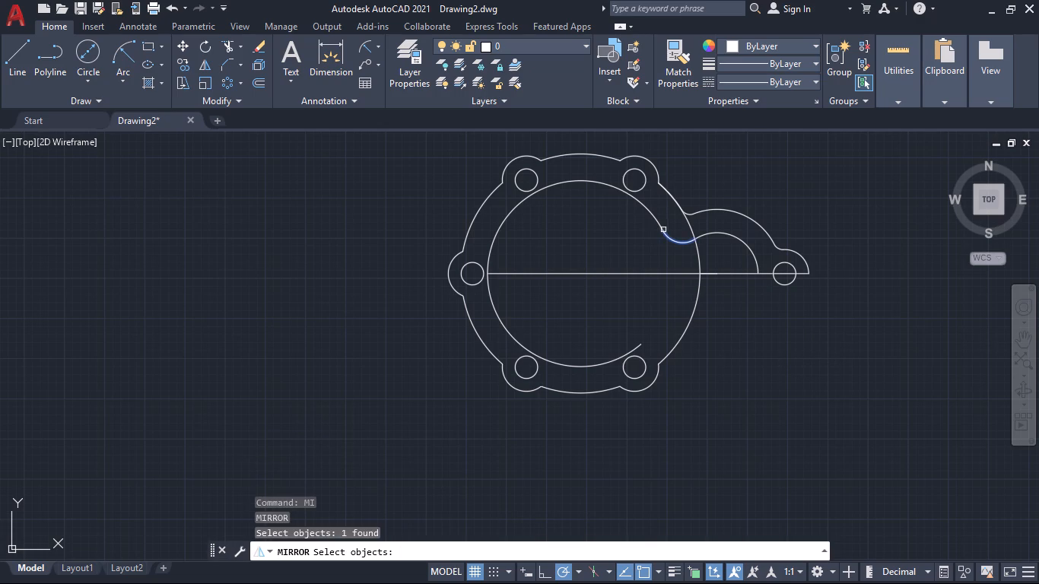
left_click(656, 220)
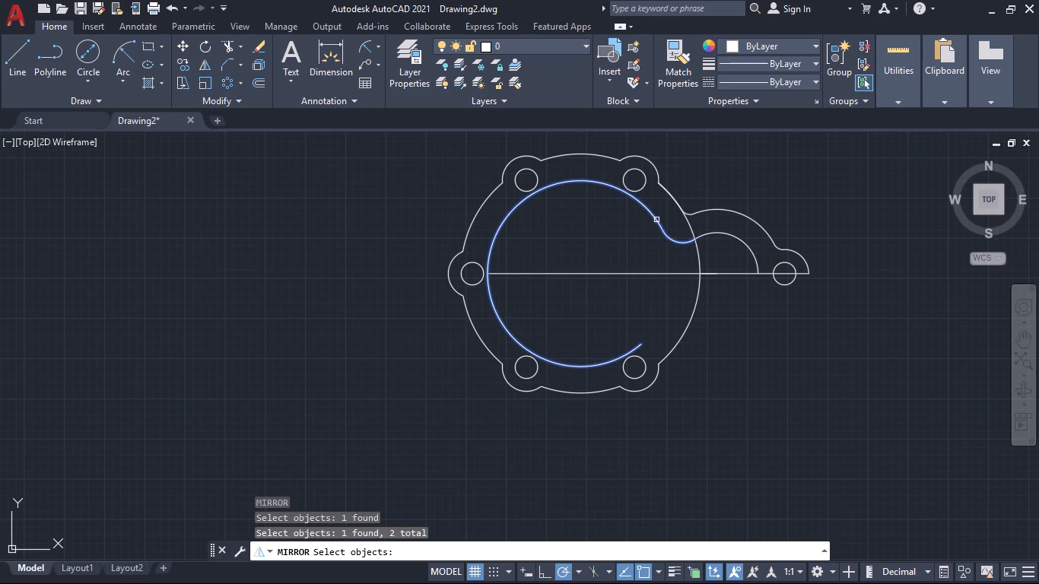
left_click(698, 214)
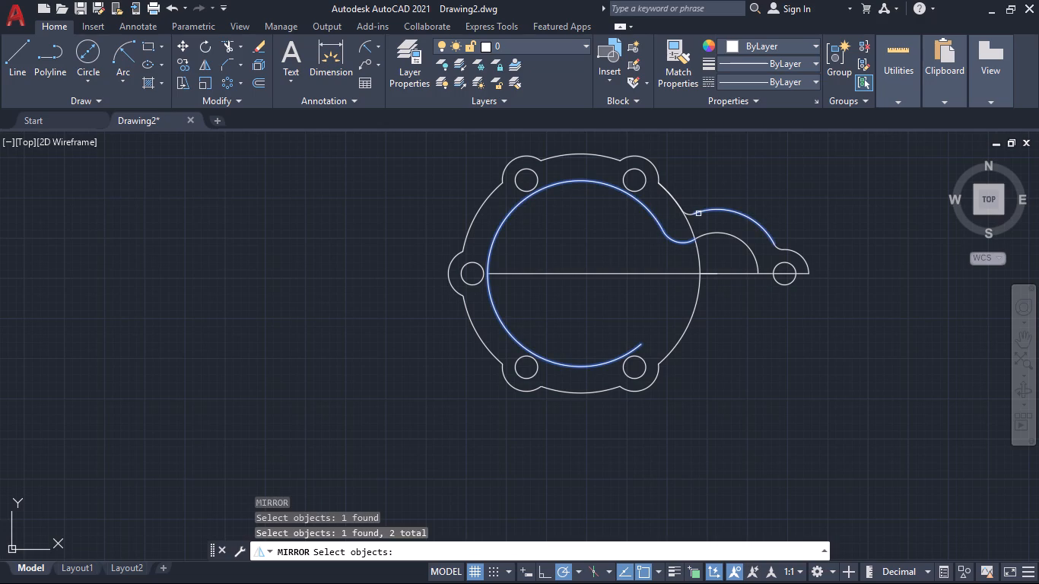
left_click(691, 214)
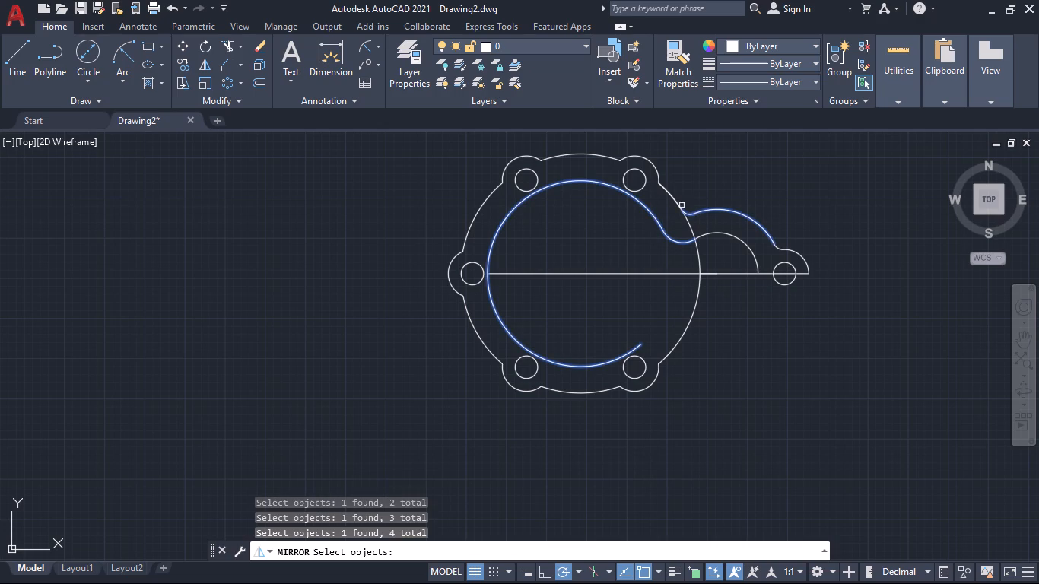
left_click(675, 201)
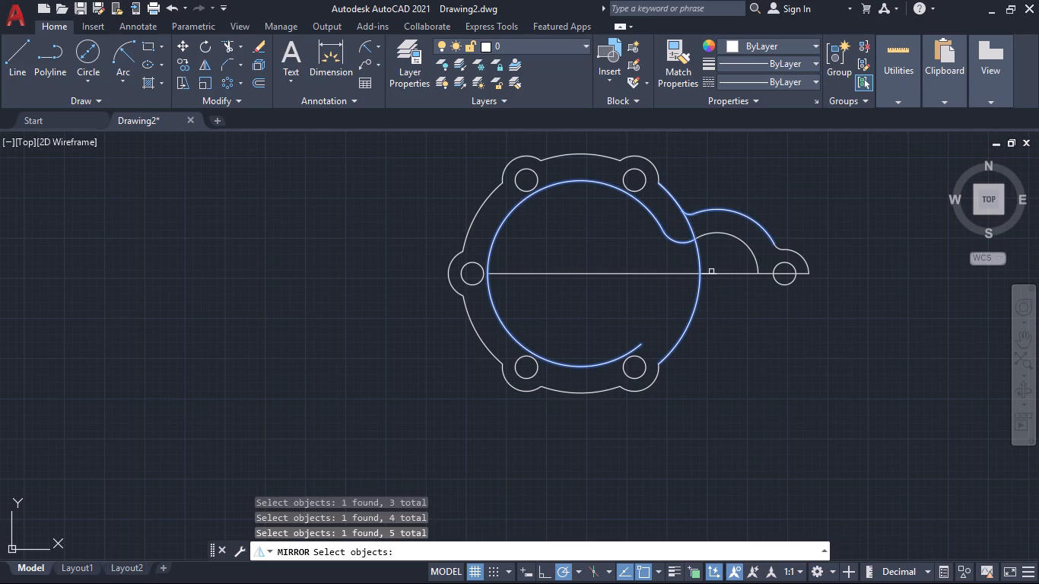
left_click(748, 249)
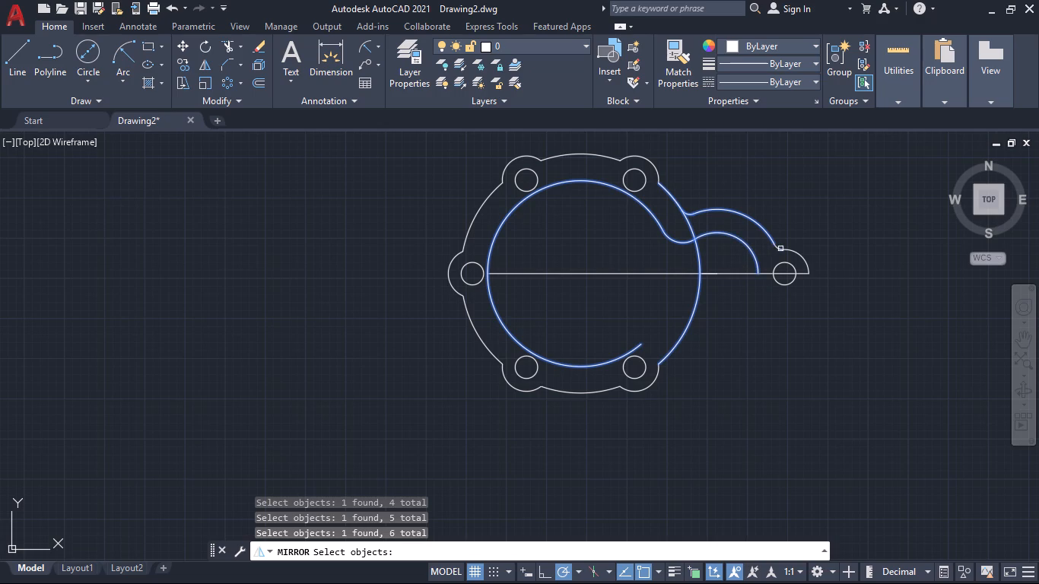
left_click(780, 249)
left_click(795, 251)
left_click(793, 265)
key("Return")
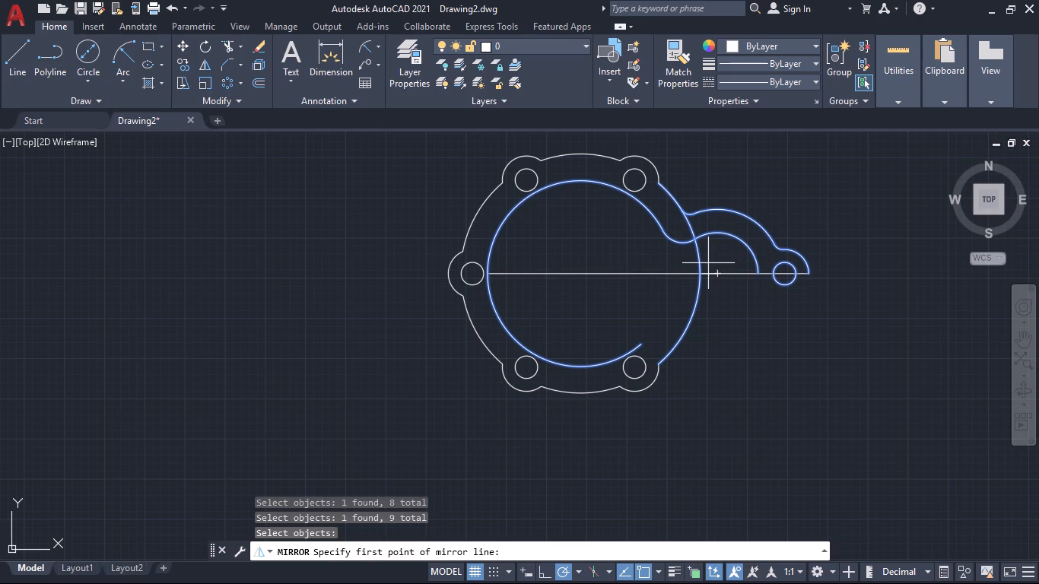
left_click(578, 270)
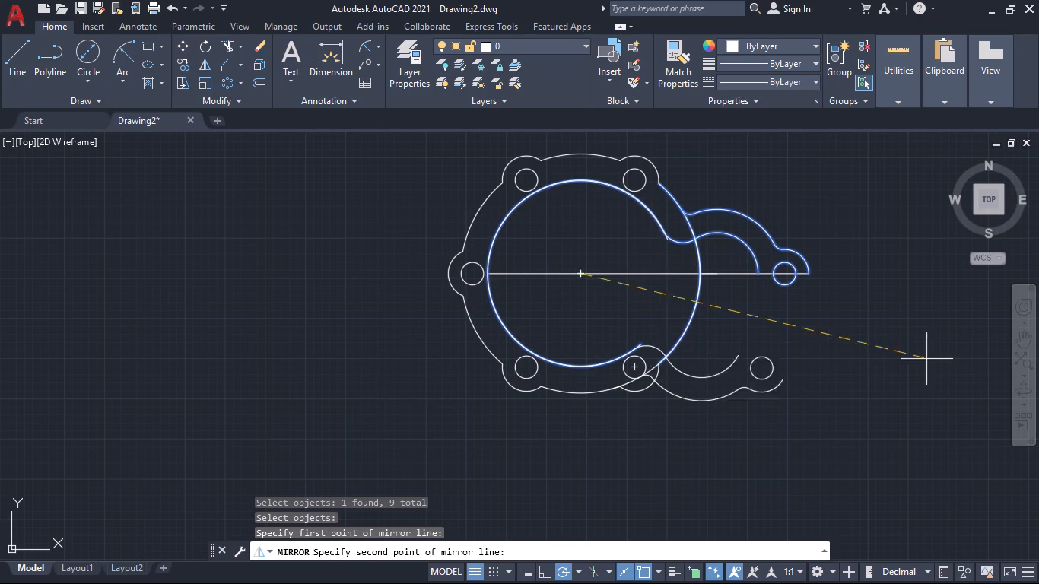
left_click(934, 272)
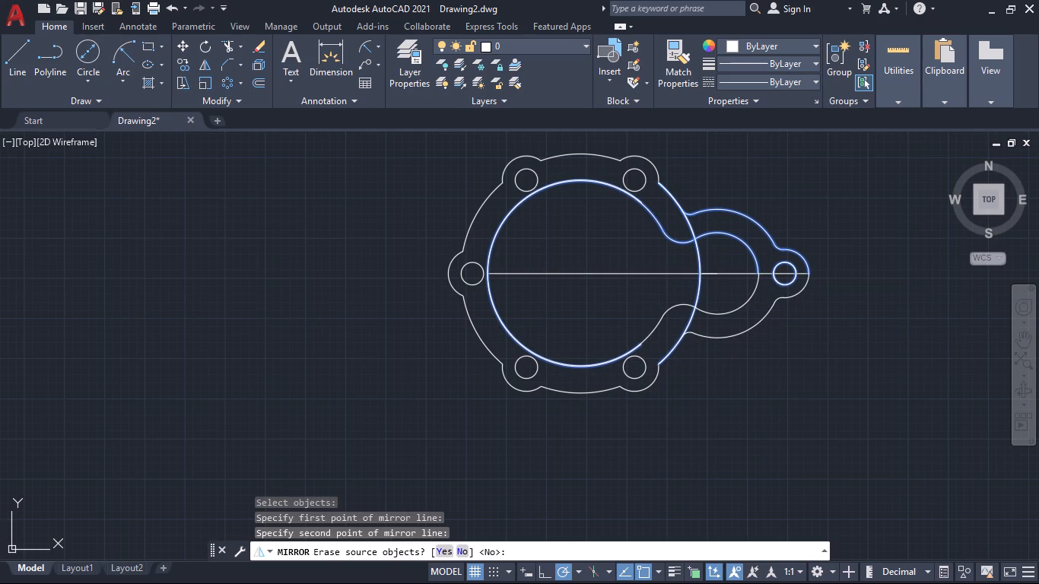
key("Return")
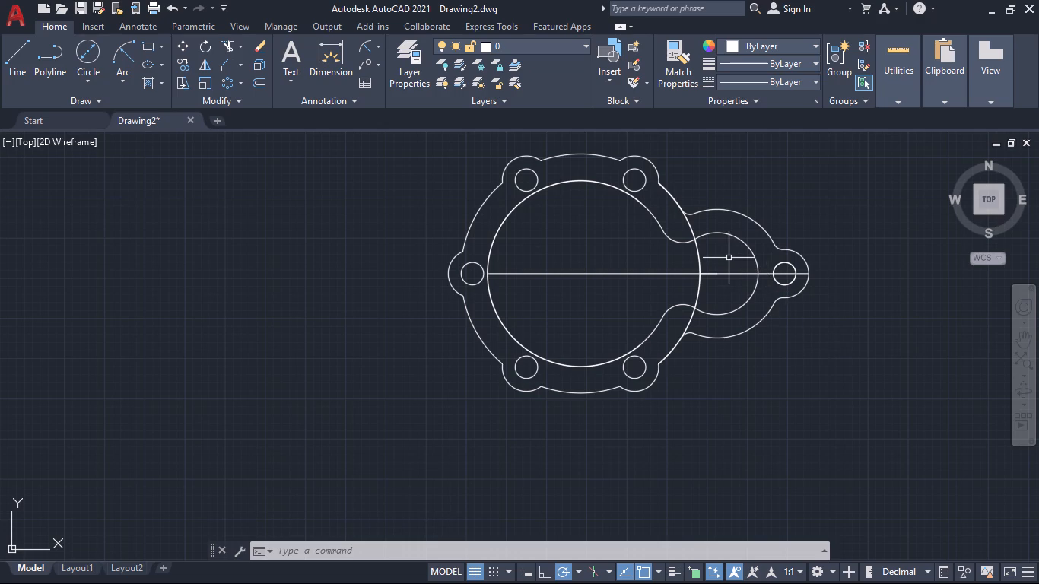
Trim the outer circle where it crosses the arm's upper half and the opening below the centre line.
type("tr")
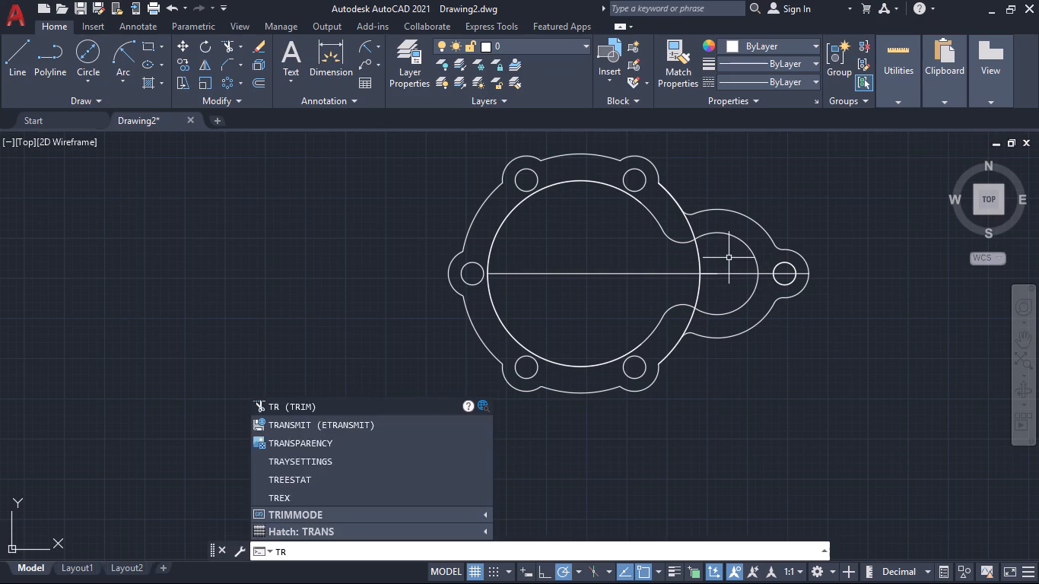
key("Return")
left_click(720, 262)
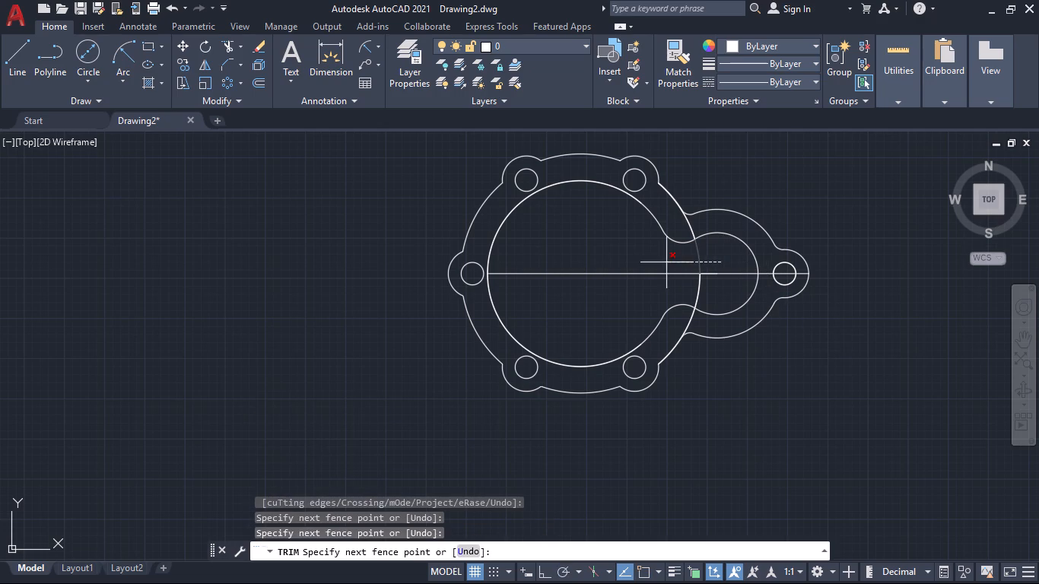
left_click(666, 262)
left_click(675, 217)
left_click(703, 224)
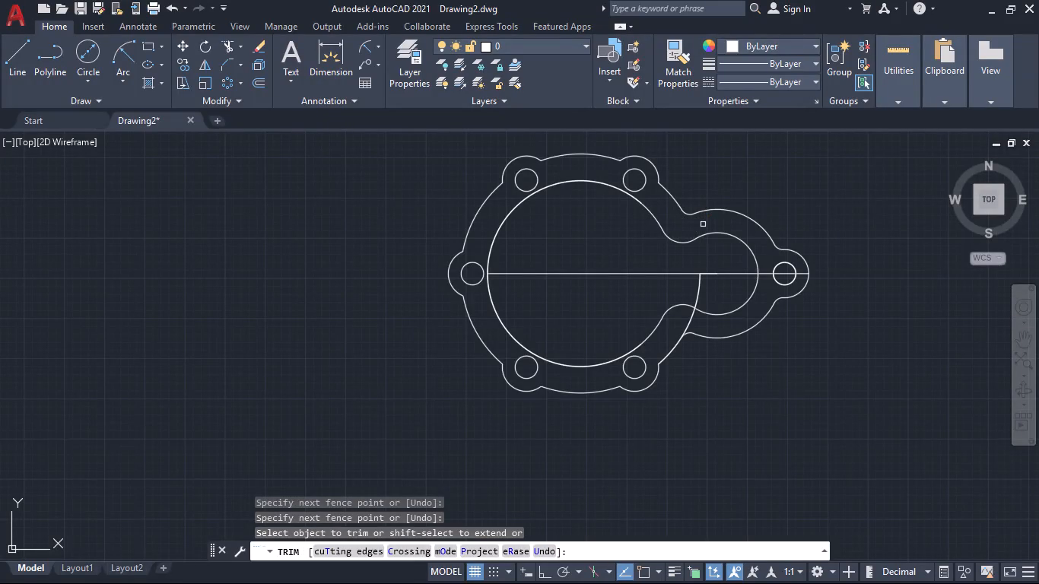
left_click(716, 289)
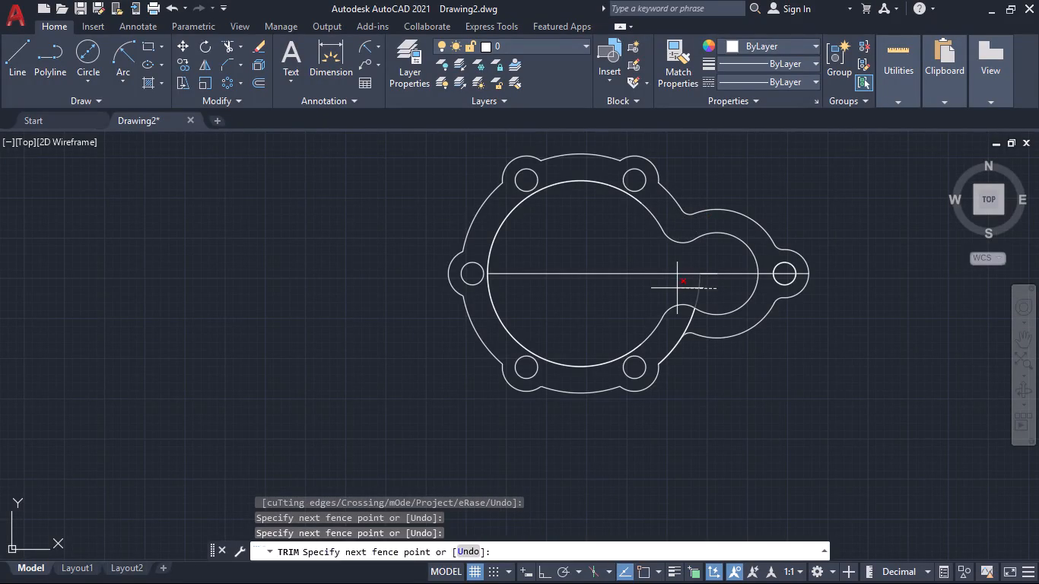
left_click(677, 288)
Trim away the entire horizontal centre line, from the inner circle through the arm and the end boss hole.
left_click(628, 259)
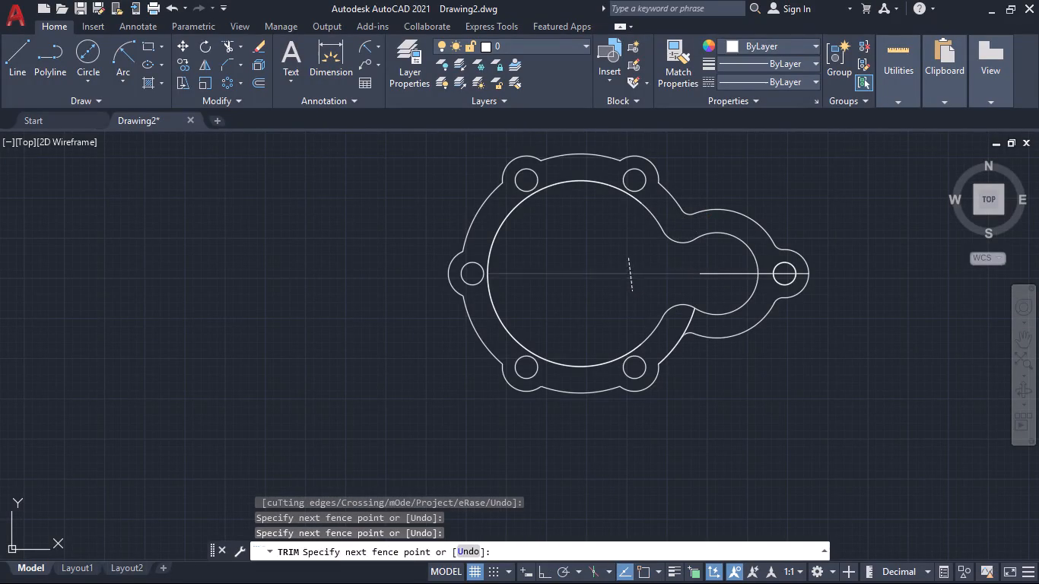
left_click(632, 291)
left_click(713, 274)
left_click(648, 275)
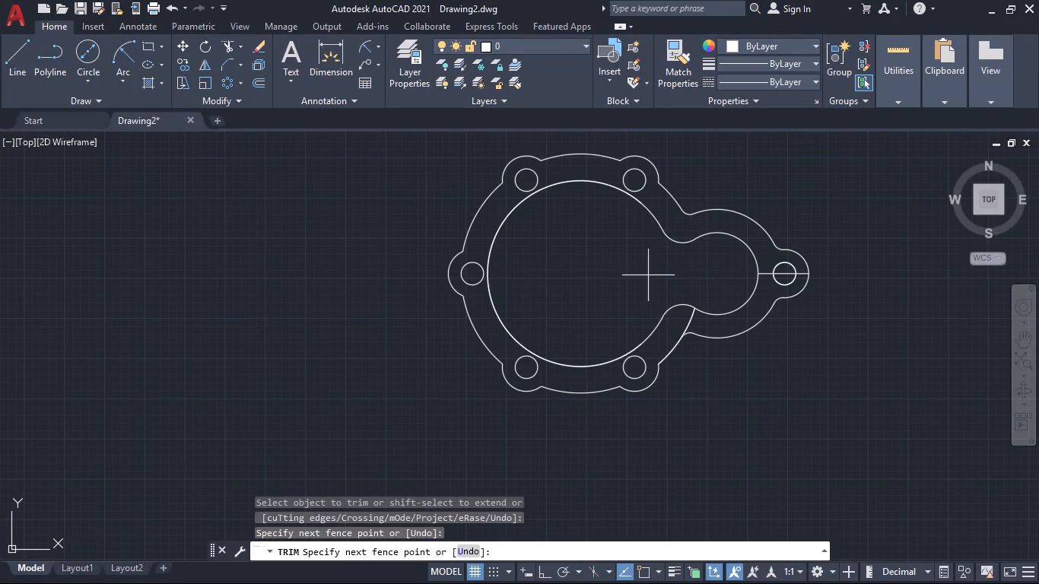
left_click(671, 277)
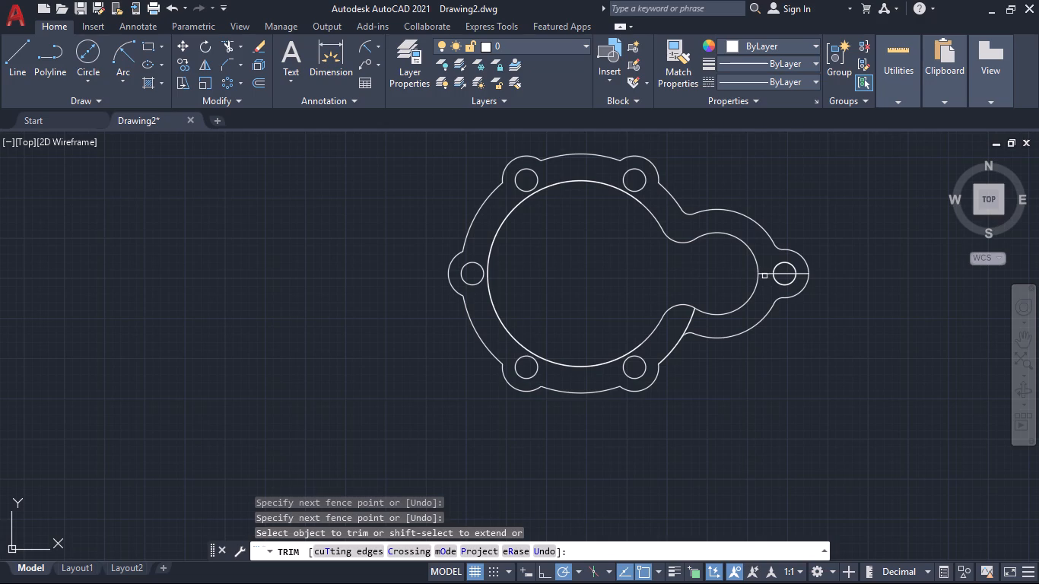
left_click(765, 276)
left_click(766, 268)
left_click(785, 273)
left_click(805, 273)
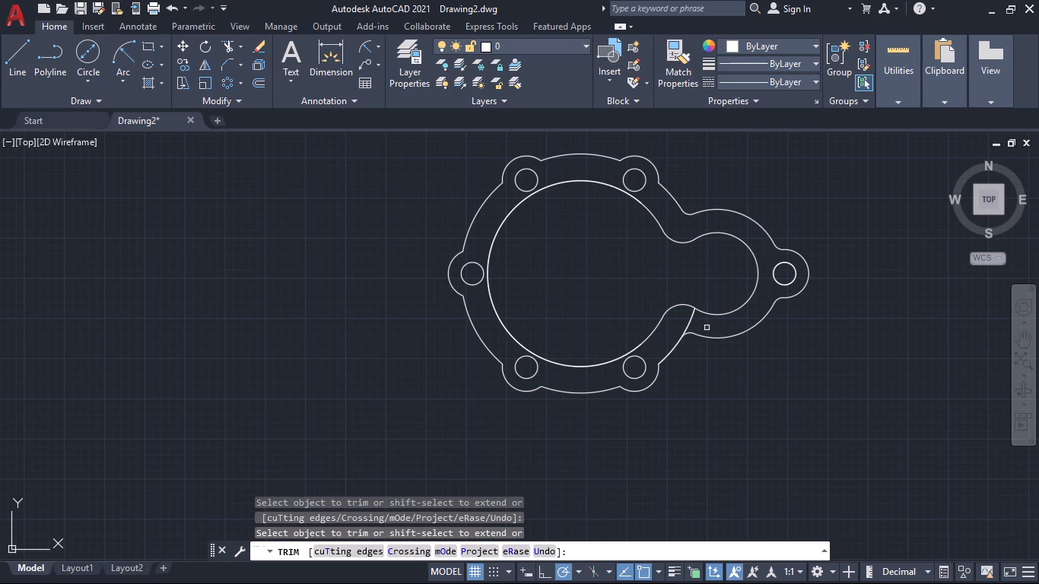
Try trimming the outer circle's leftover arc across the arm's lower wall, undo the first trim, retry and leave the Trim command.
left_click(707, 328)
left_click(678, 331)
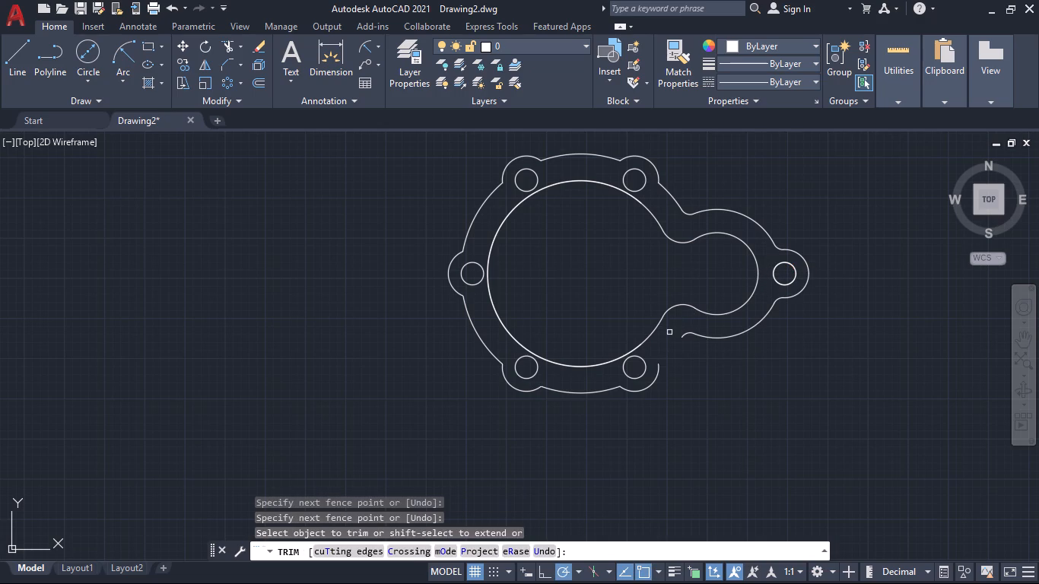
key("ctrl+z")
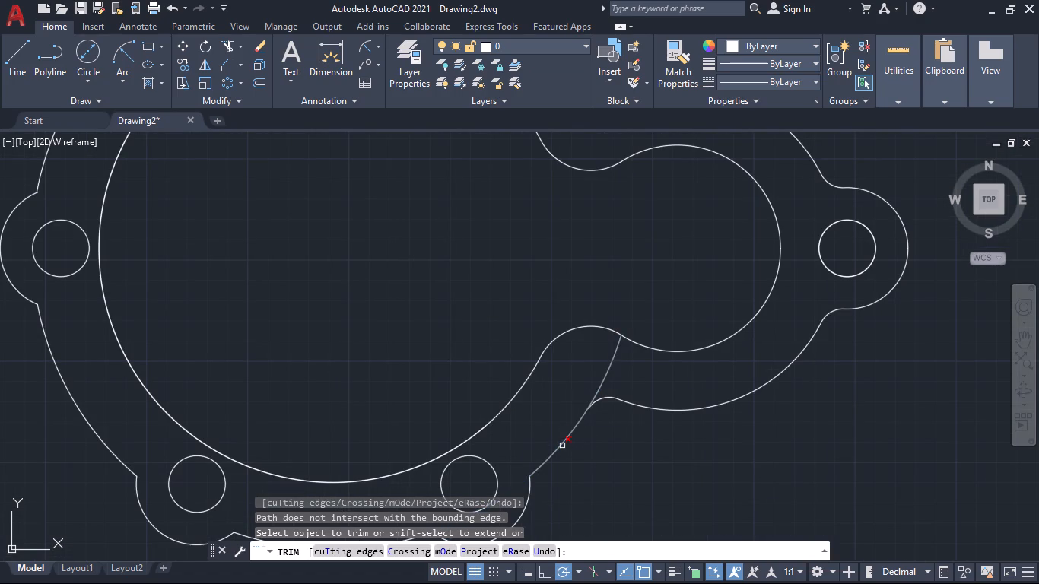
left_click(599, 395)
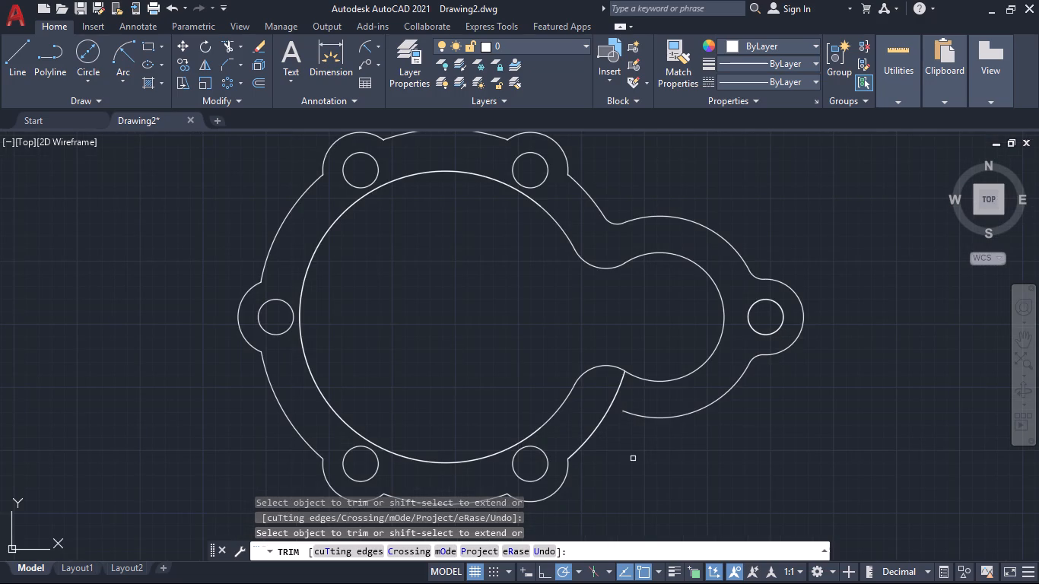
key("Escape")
Fillet the arm's lower outer arc to the outer circle with a 3 mm radius.
key("f")
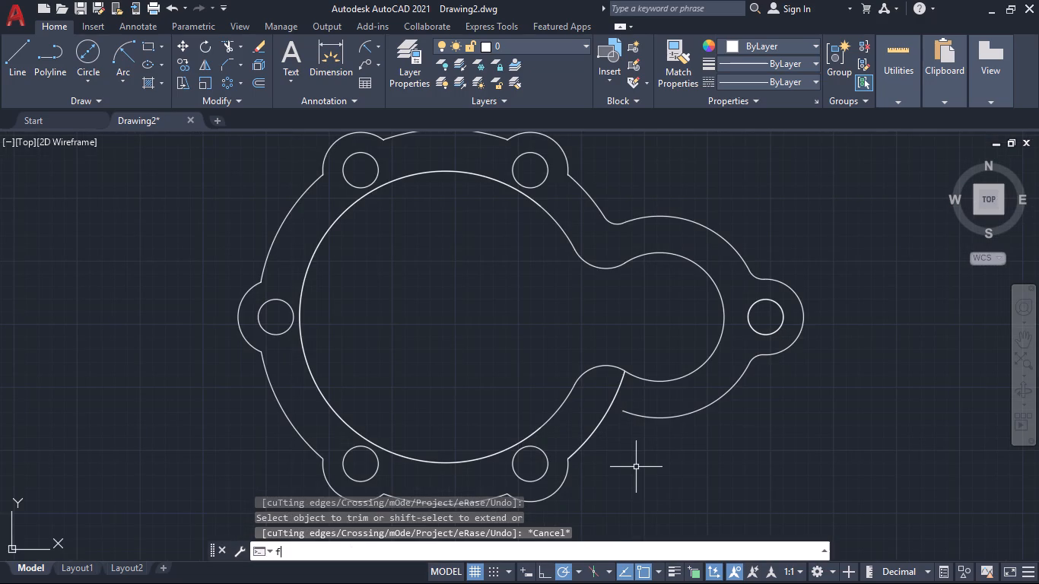
key("Return")
key("r")
key("Return")
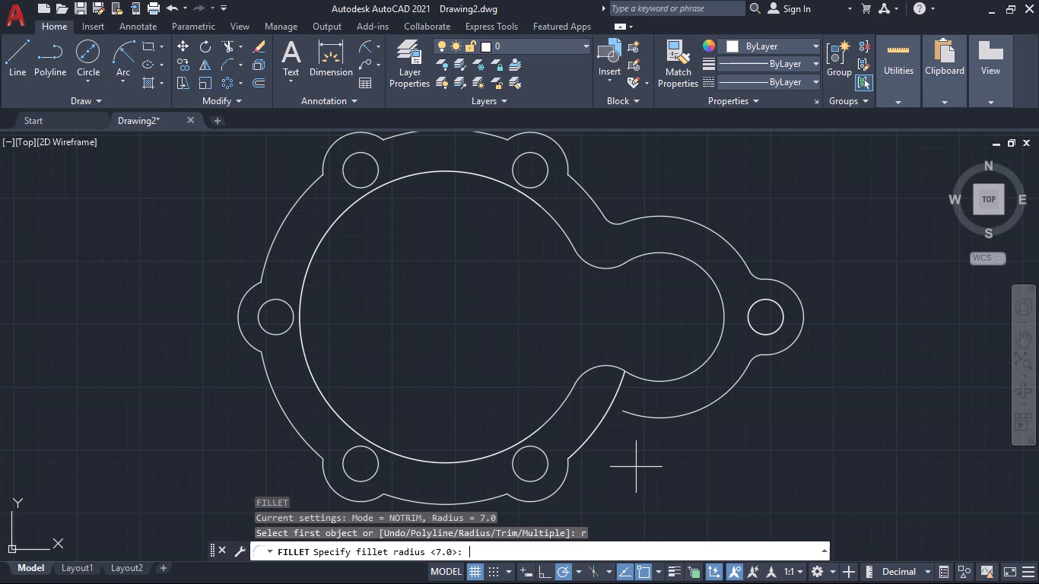
key("3")
key("Return")
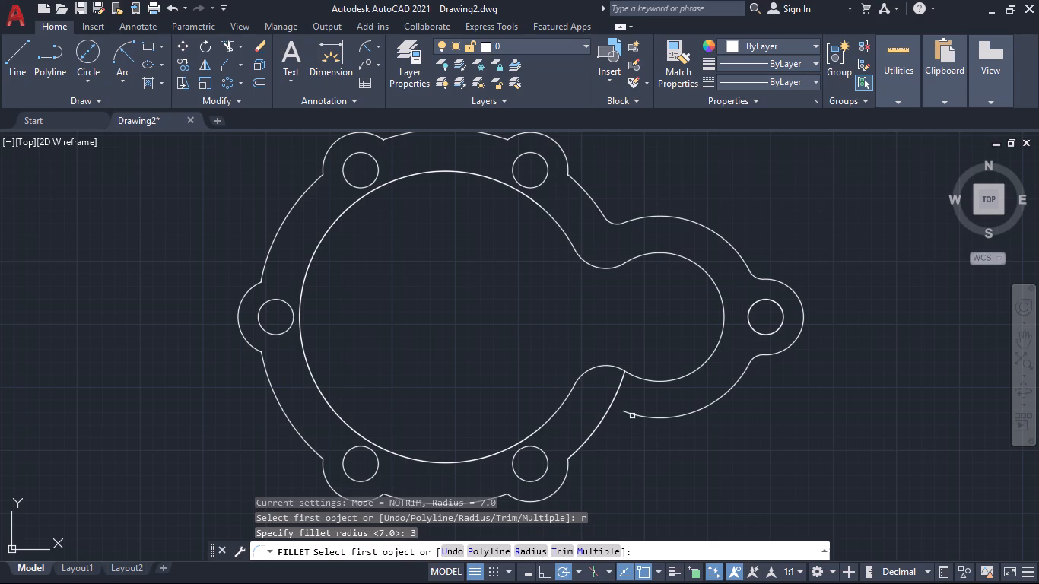
left_click(632, 416)
left_click(604, 413)
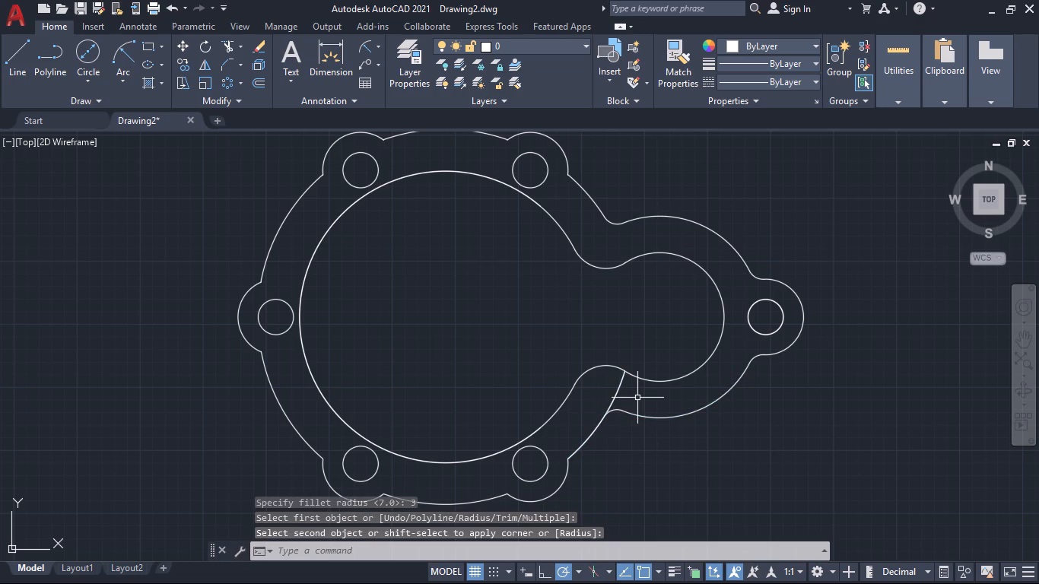
Trim the outer circle's leftover arc between the arm's lower inner curve and the new fillet.
key("Escape")
type("tr")
key("Return")
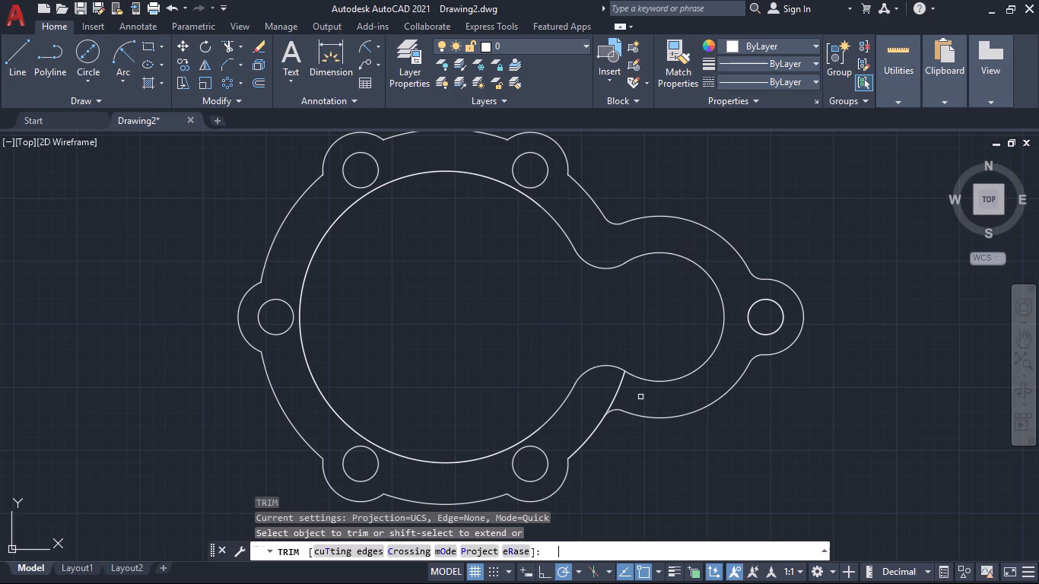
left_click(634, 401)
left_click(601, 393)
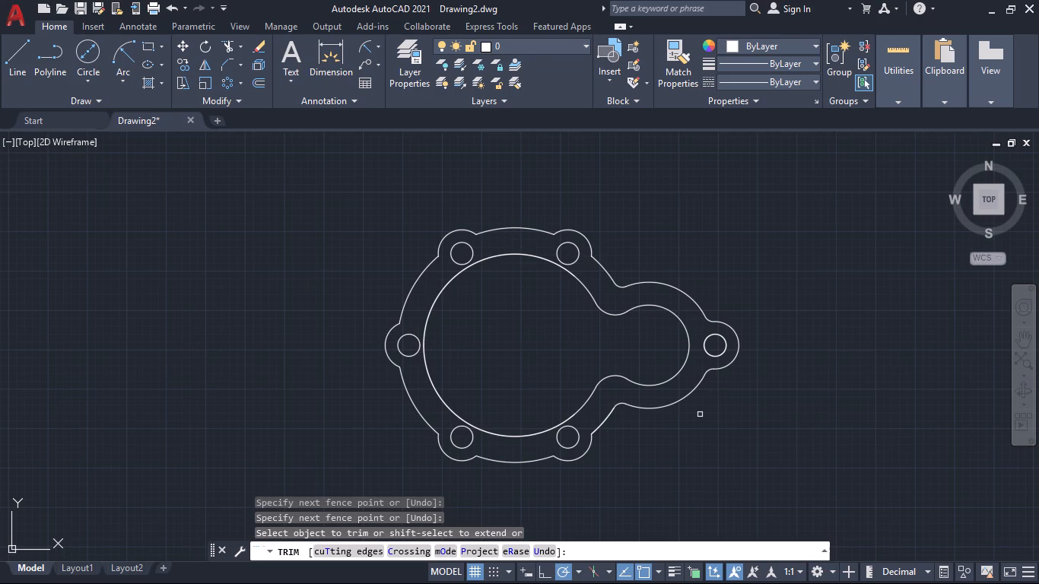
key("Escape")
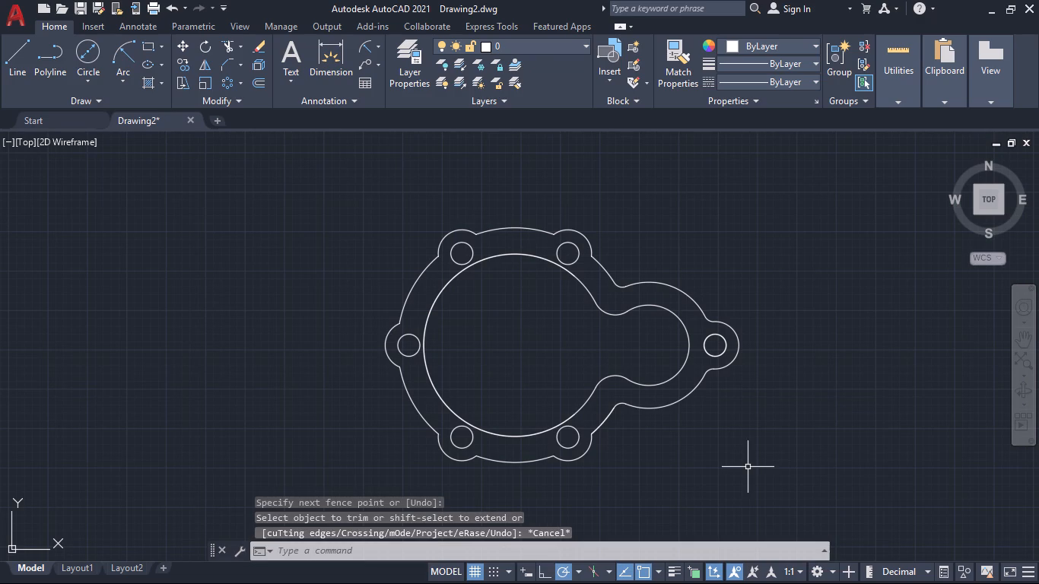
Add a radius dimension to the outer arc of the boss at the profile's far left, placed just outside the outline.
left_click(329, 57)
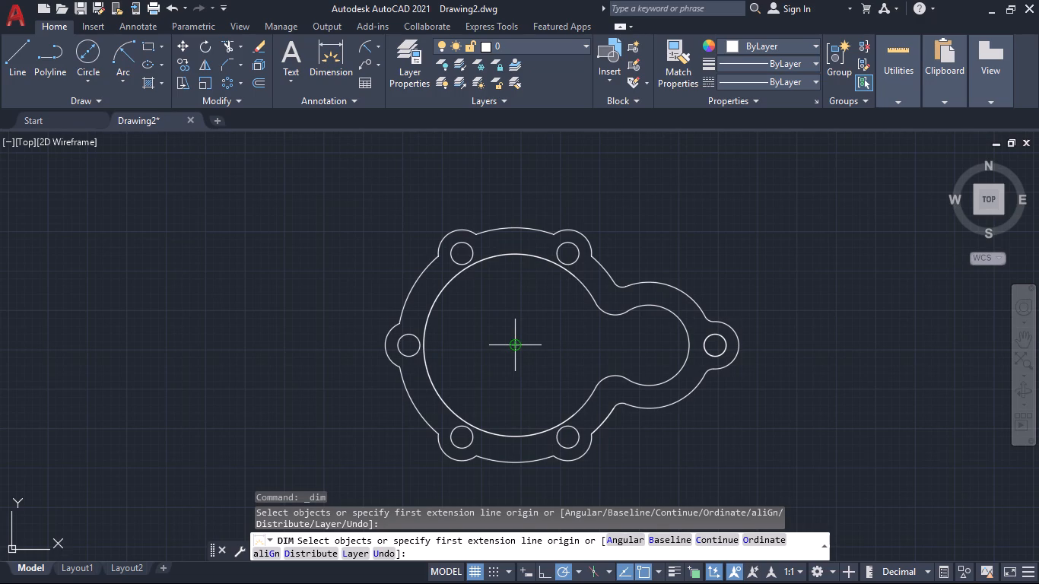
key("Escape")
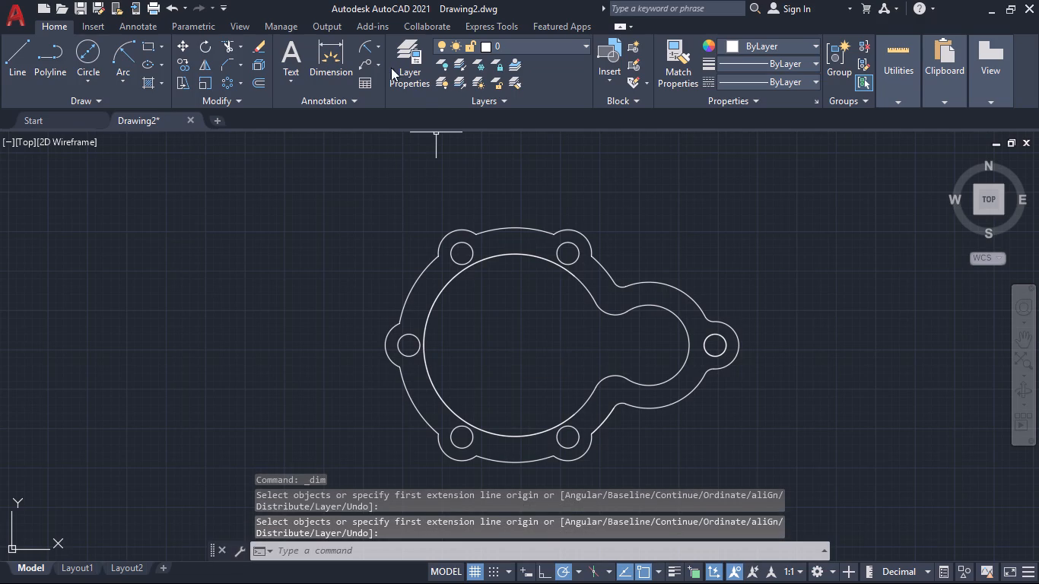
left_click(380, 44)
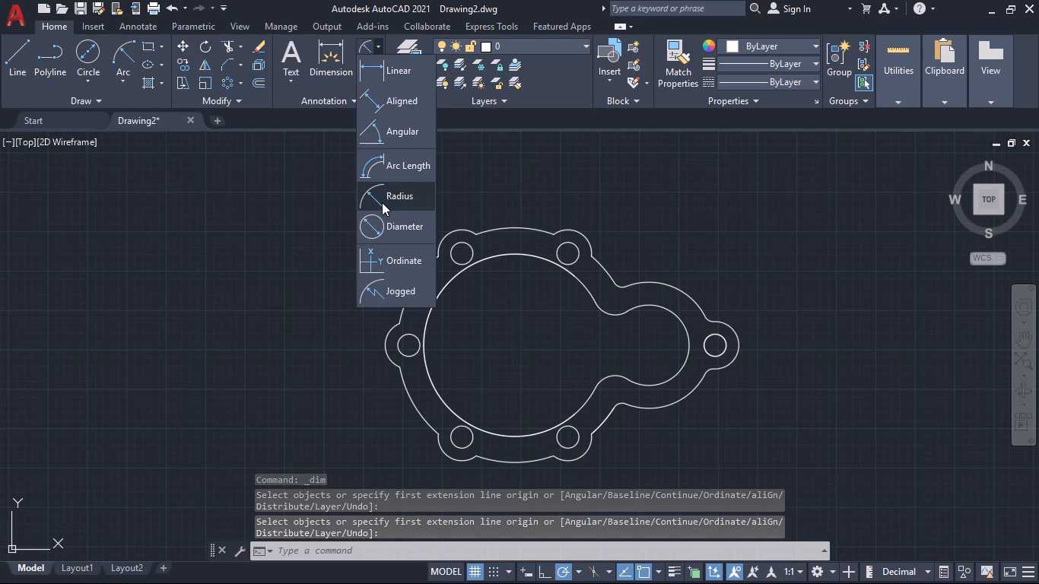
left_click(382, 202)
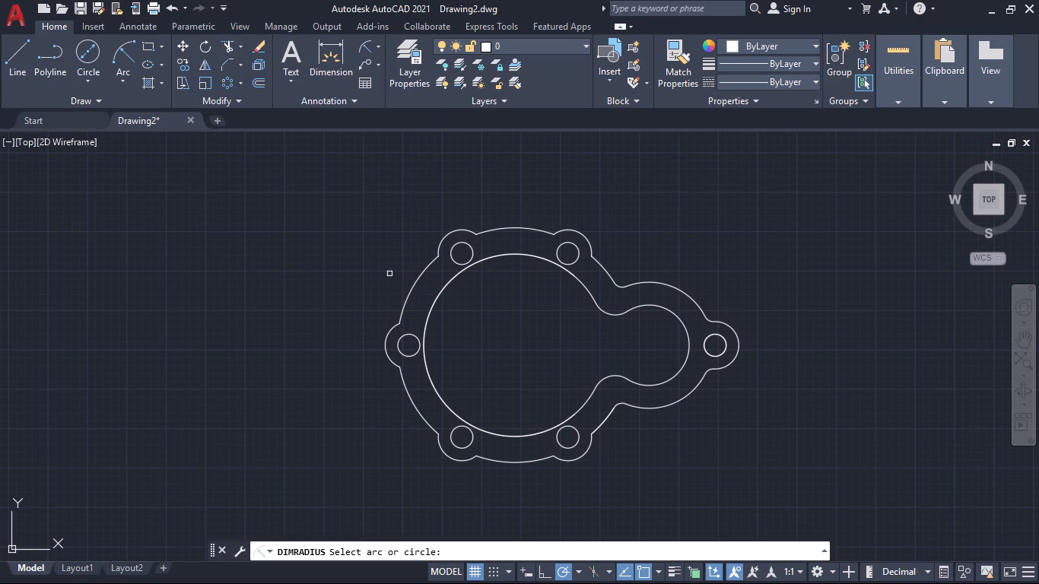
left_click(386, 338)
left_click(364, 325)
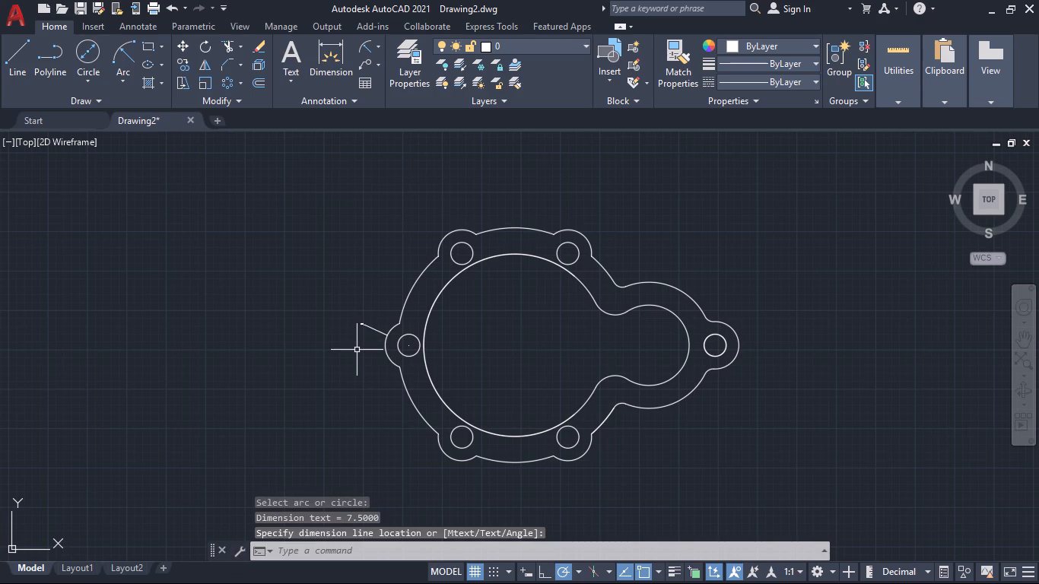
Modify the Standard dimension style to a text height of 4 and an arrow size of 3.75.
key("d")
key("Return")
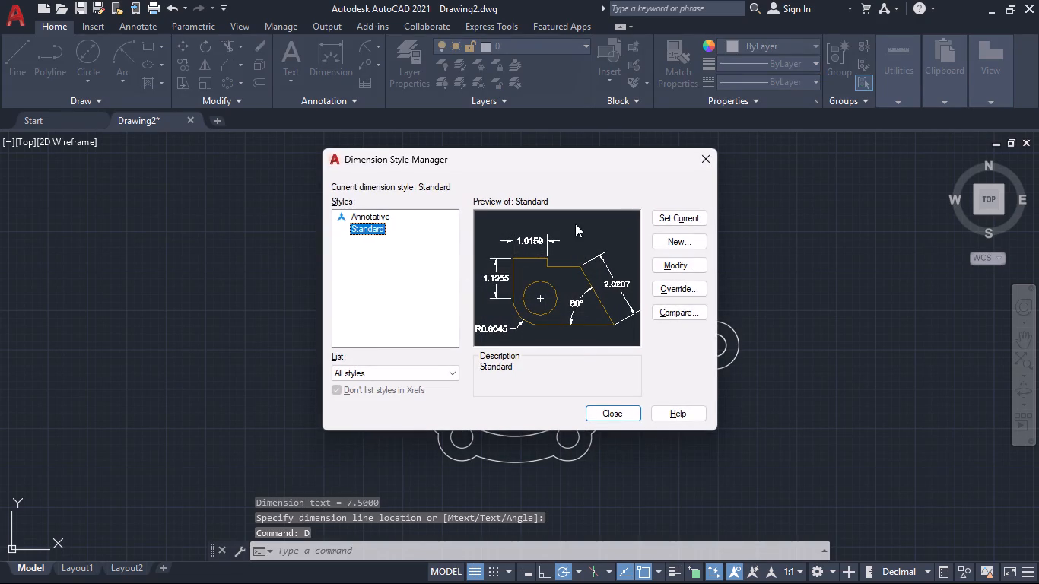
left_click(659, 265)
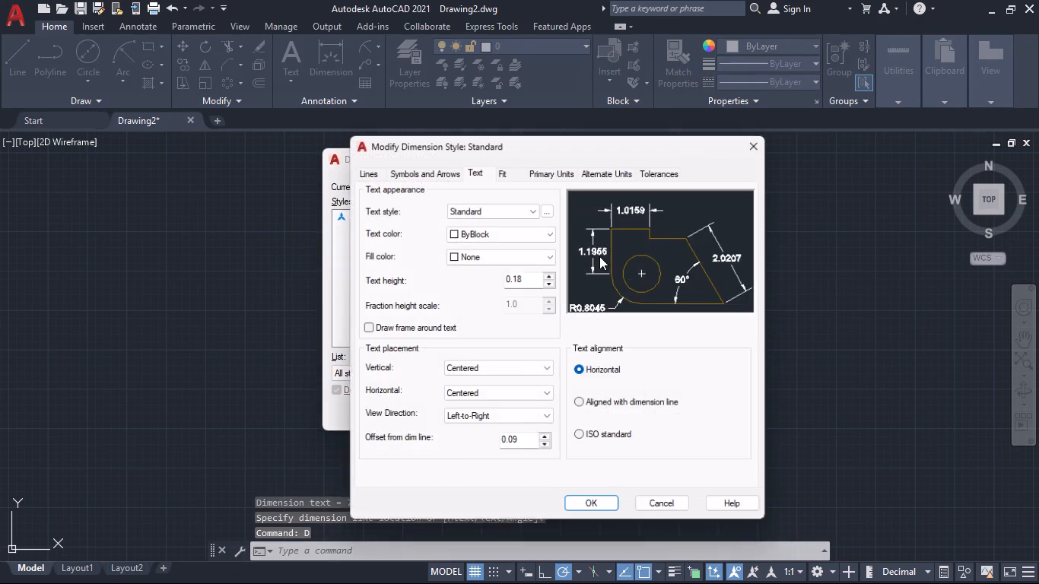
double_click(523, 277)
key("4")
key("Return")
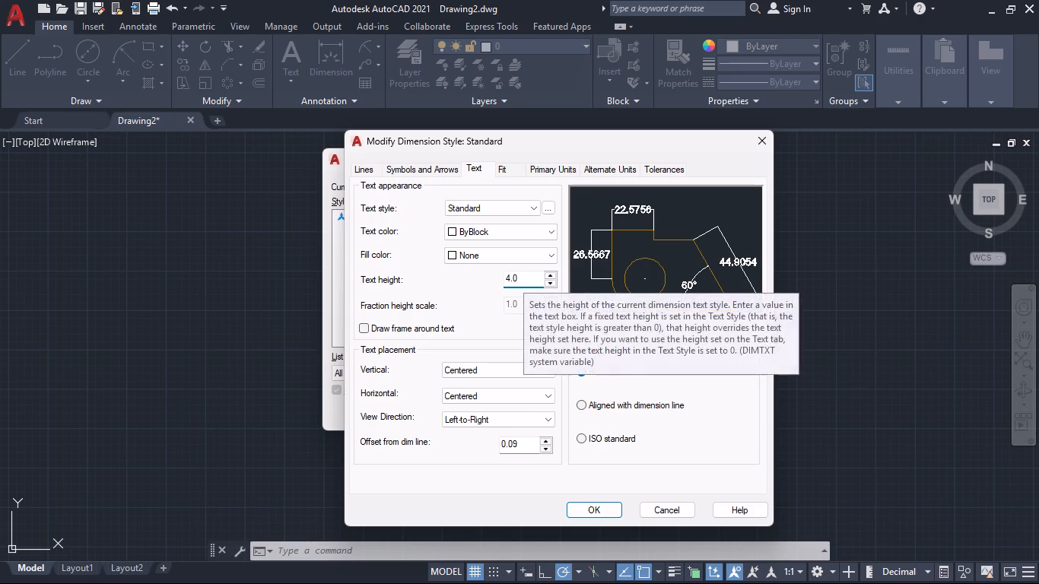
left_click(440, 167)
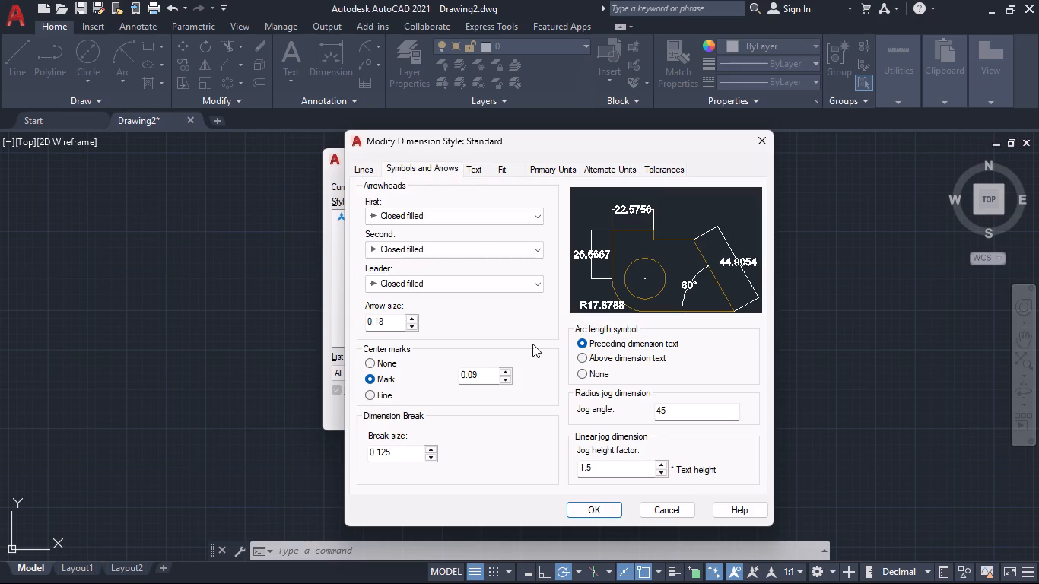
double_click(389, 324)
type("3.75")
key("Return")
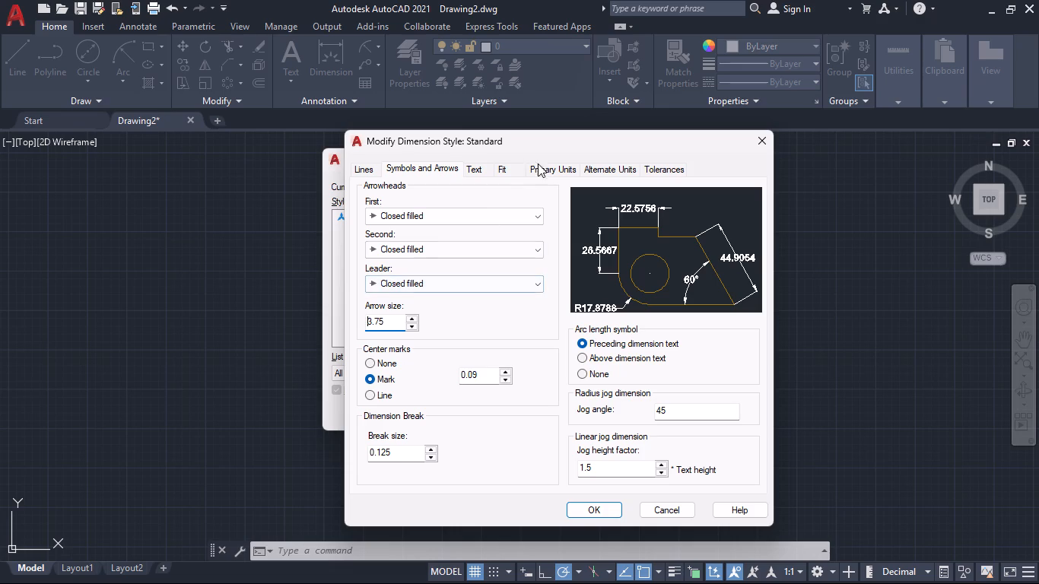
Set the Standard dimension style's linear precision to 0.0, align its text with the dimension line, and make the style current.
left_click(545, 167)
left_click(502, 220)
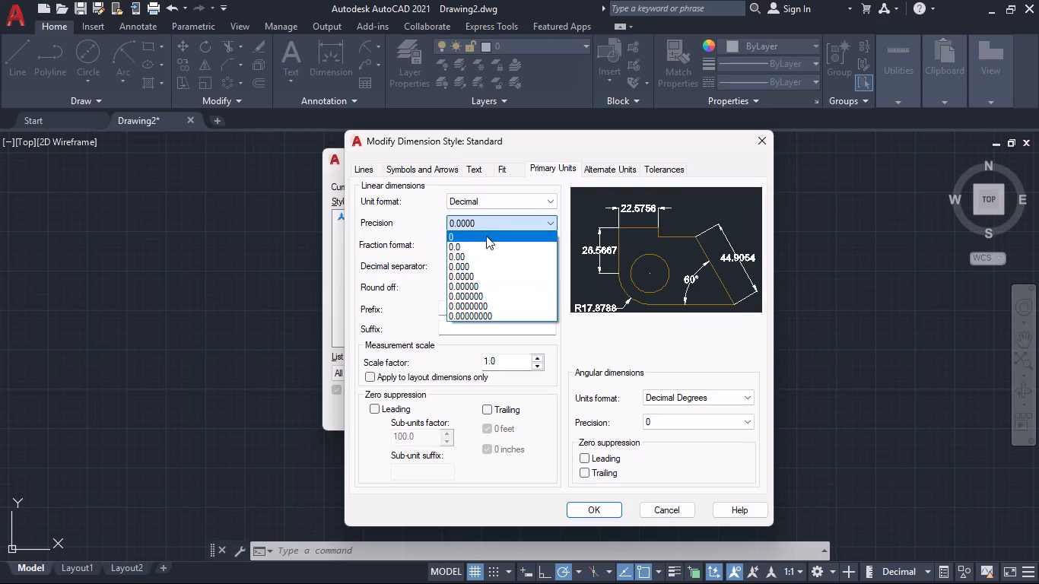
left_click(478, 246)
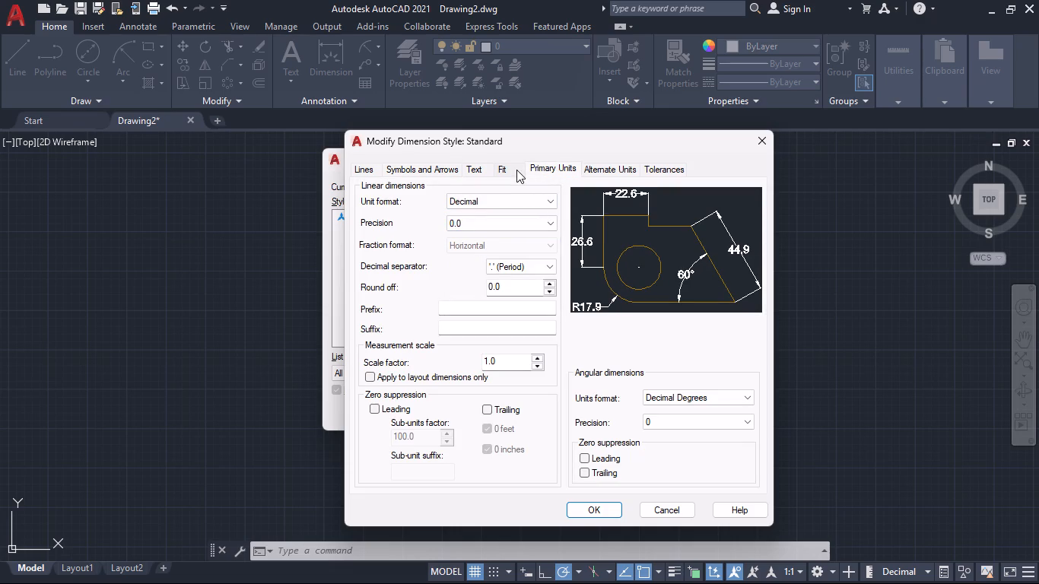
left_click(436, 165)
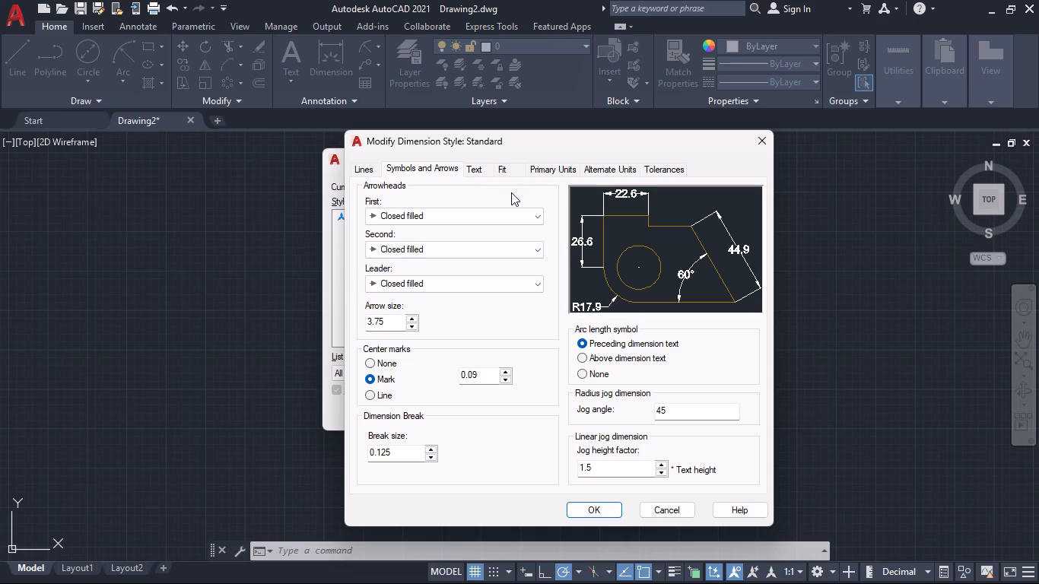
left_click(479, 172)
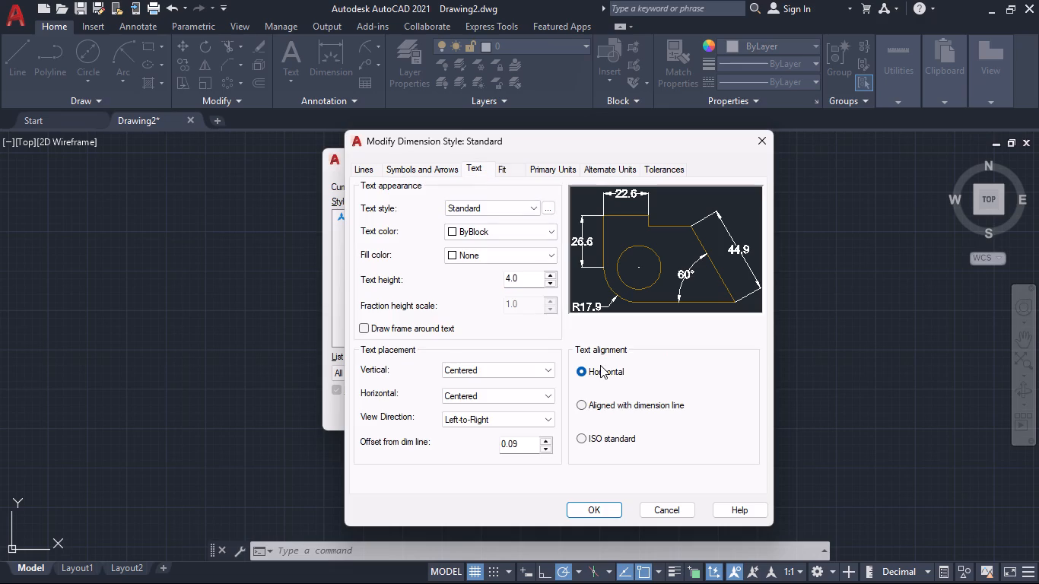
left_click(586, 403)
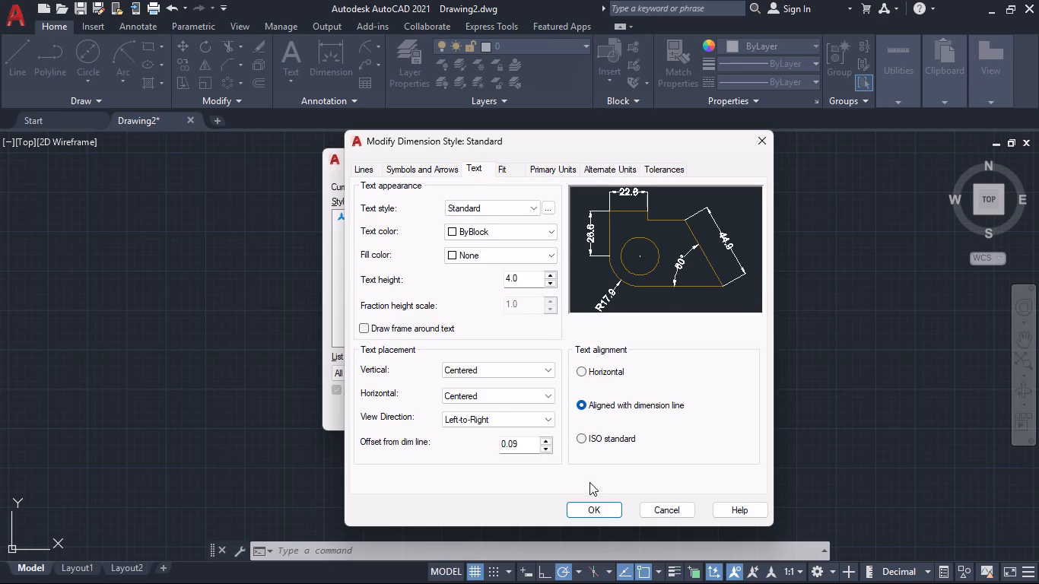
left_click(599, 507)
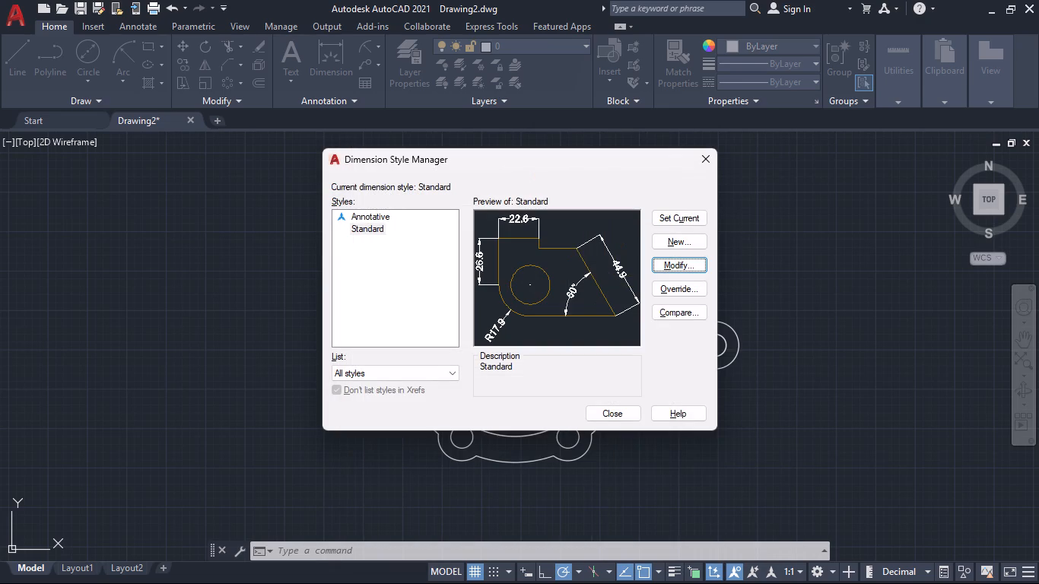
left_click(673, 218)
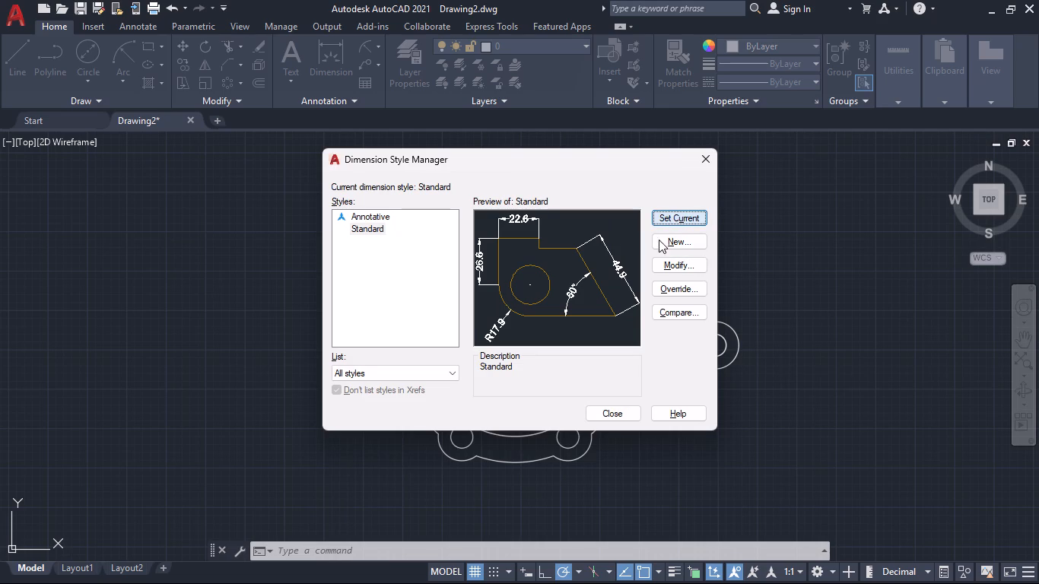
left_click(618, 412)
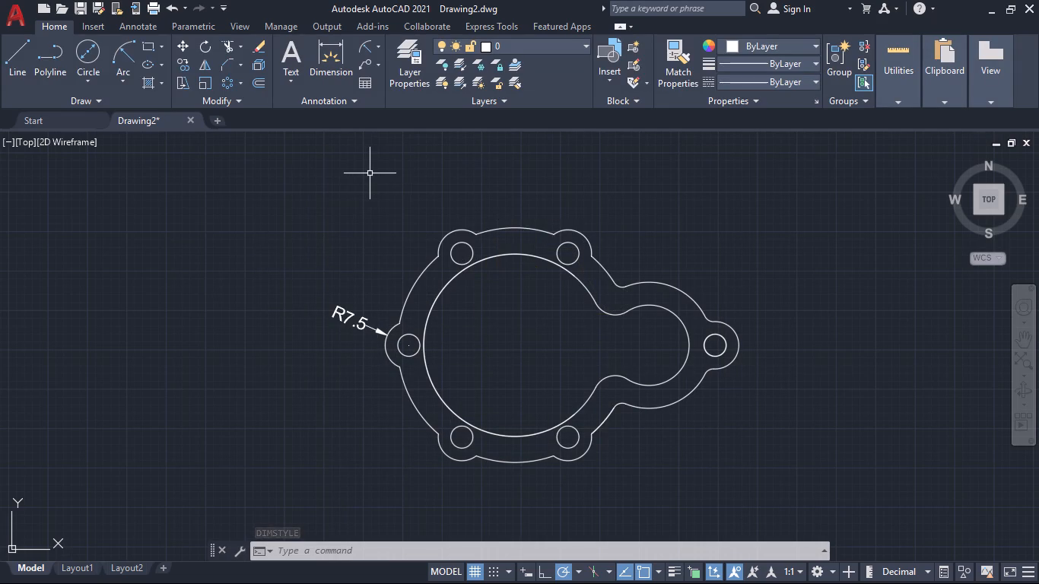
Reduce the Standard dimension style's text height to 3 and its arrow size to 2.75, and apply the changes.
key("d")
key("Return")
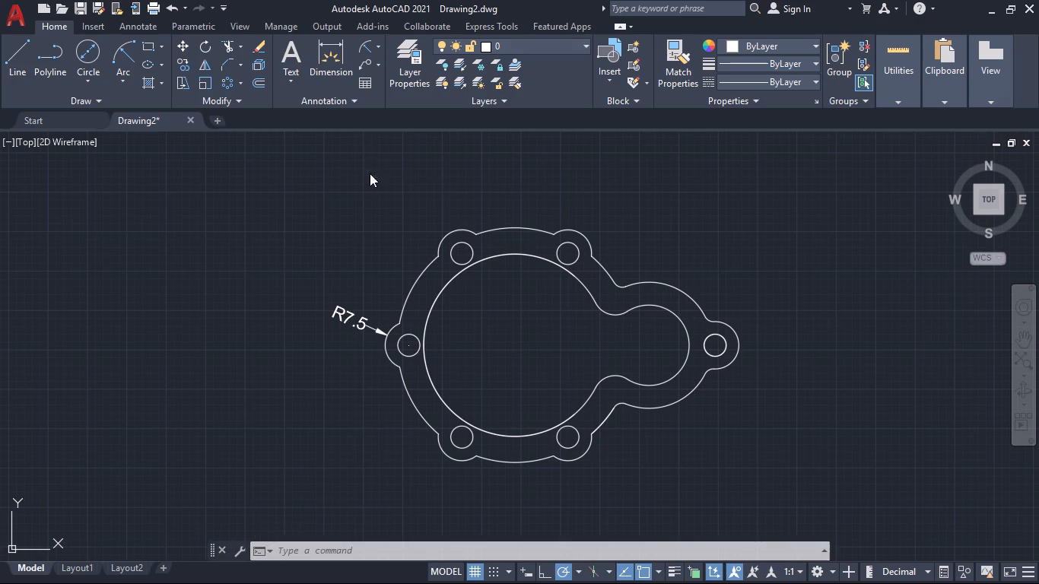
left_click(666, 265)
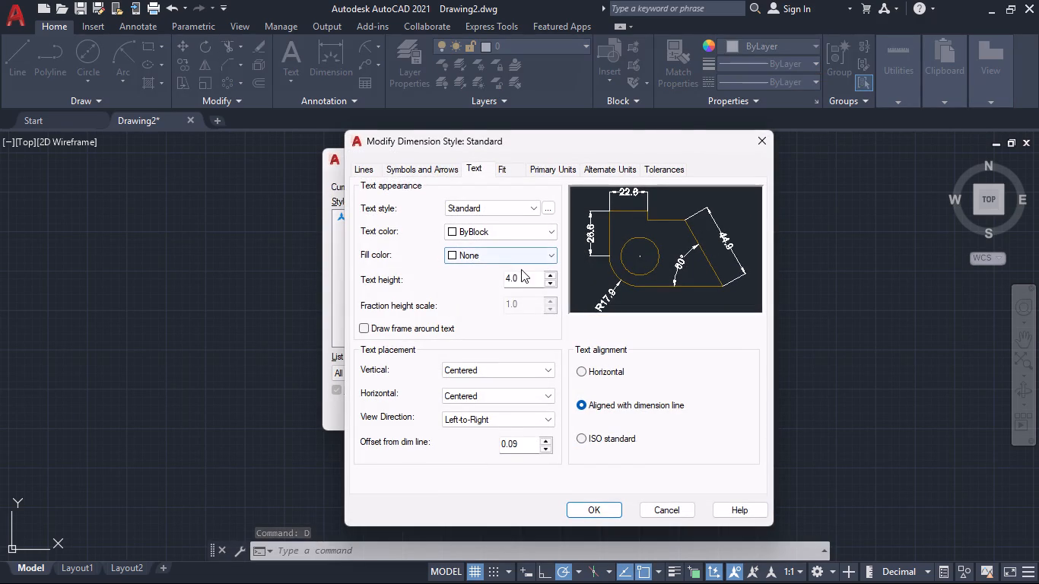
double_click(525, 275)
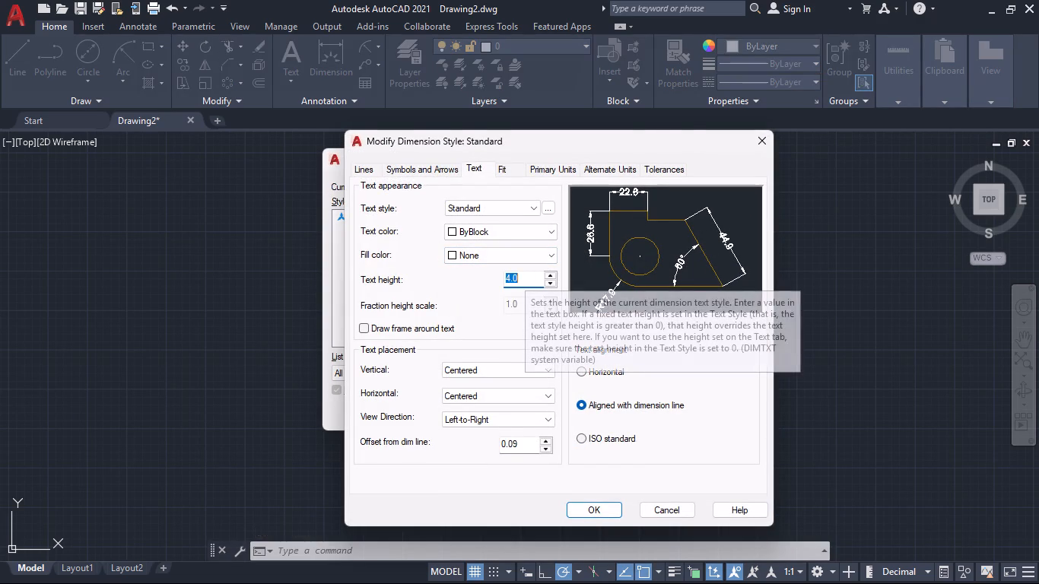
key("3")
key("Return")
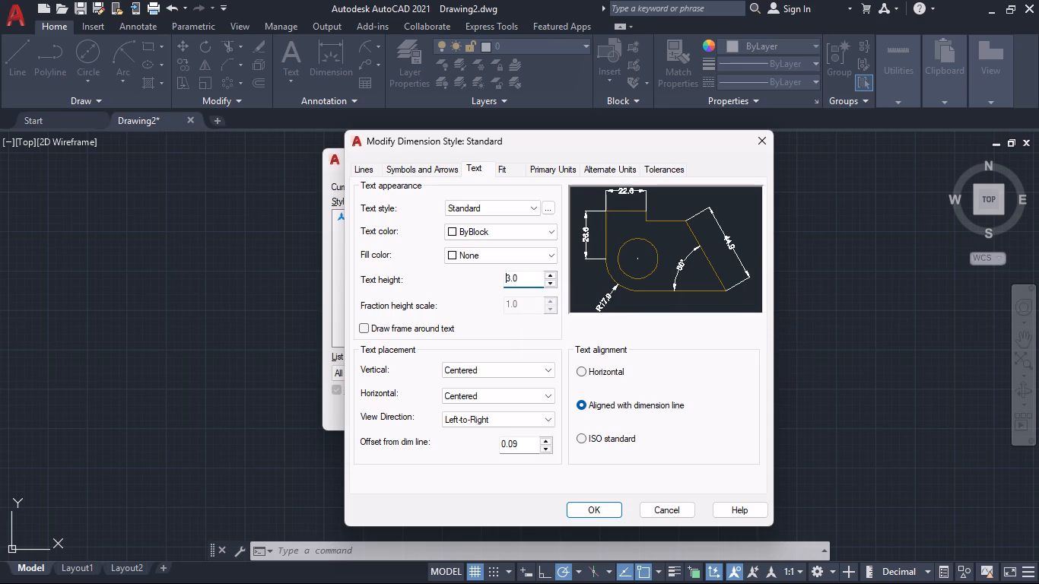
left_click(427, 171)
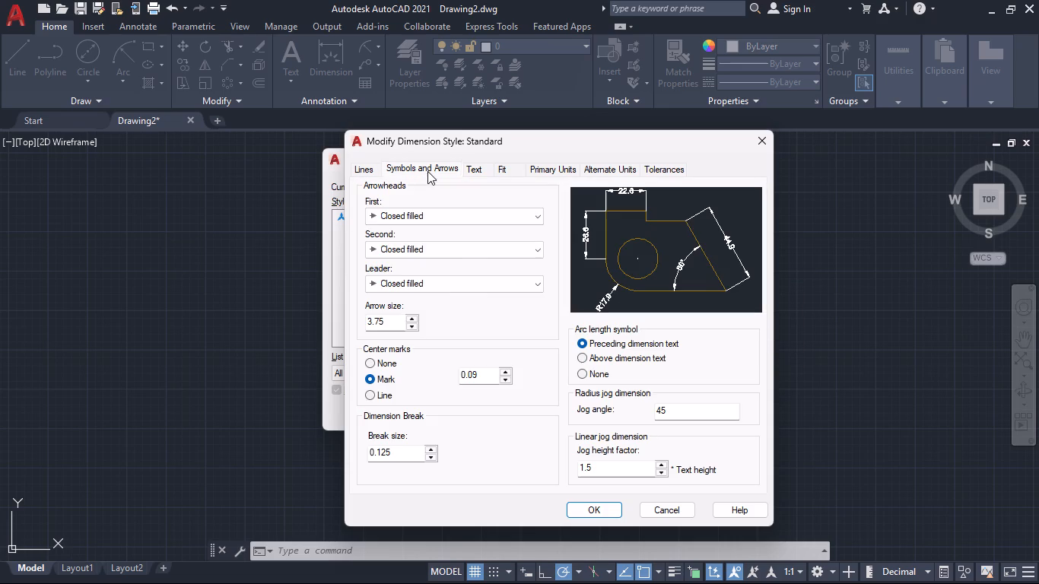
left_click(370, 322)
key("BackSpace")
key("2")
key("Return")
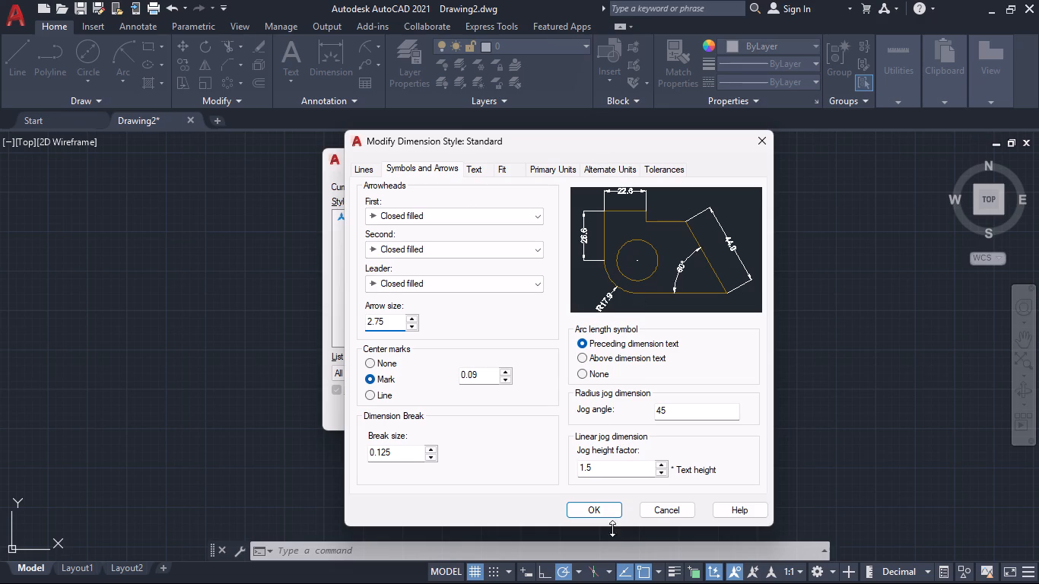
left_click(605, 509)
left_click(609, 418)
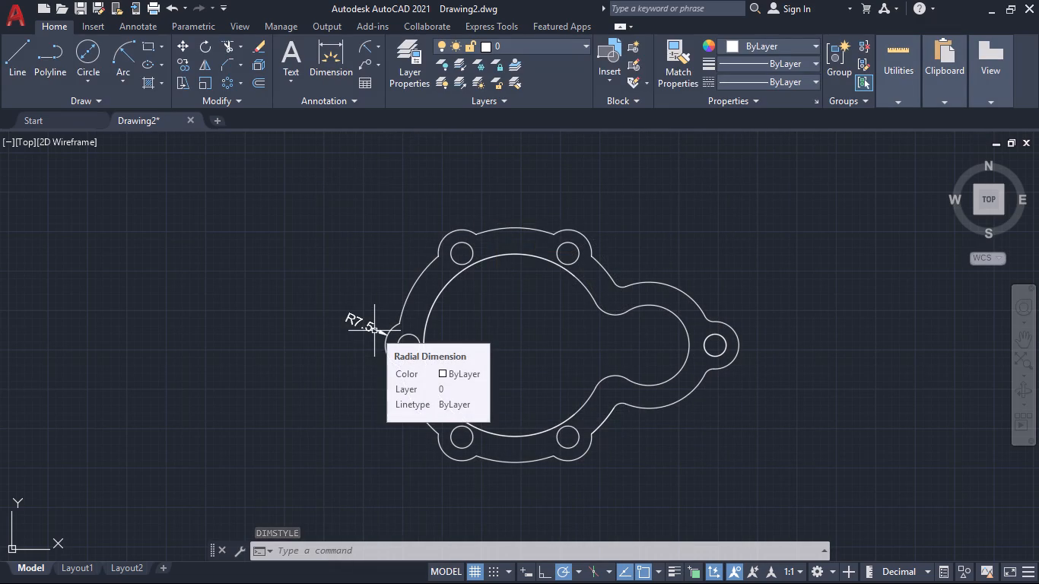
Reduce the Standard dimension style's arrow size to 1.75.
key("d")
key("Return")
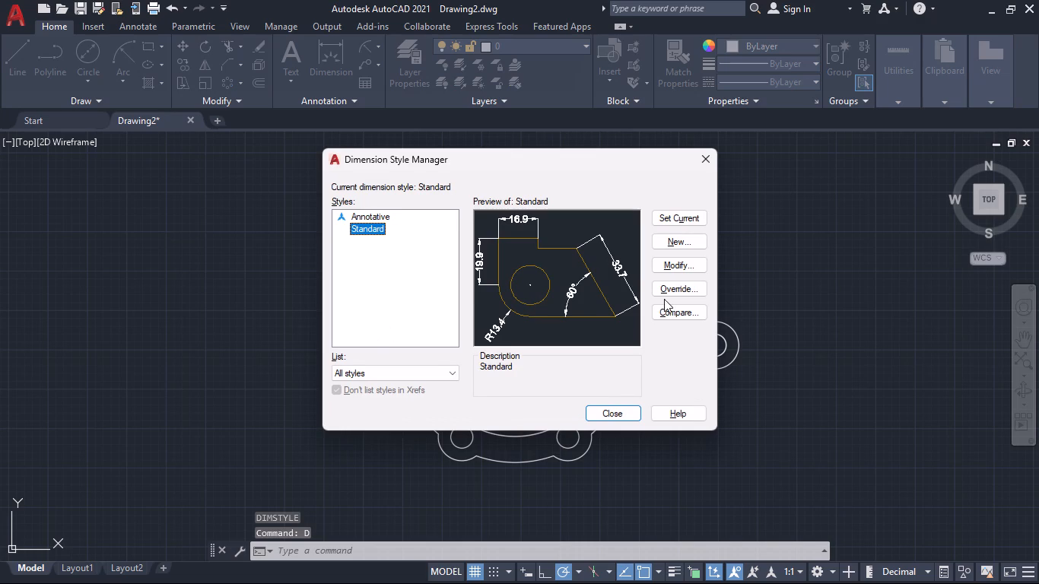
left_click(668, 265)
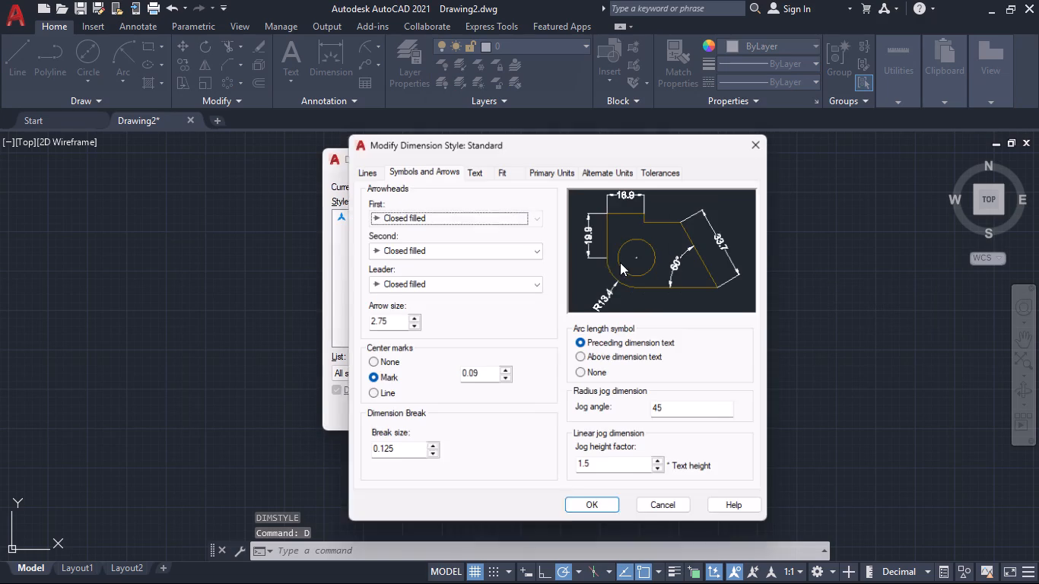
left_click(472, 168)
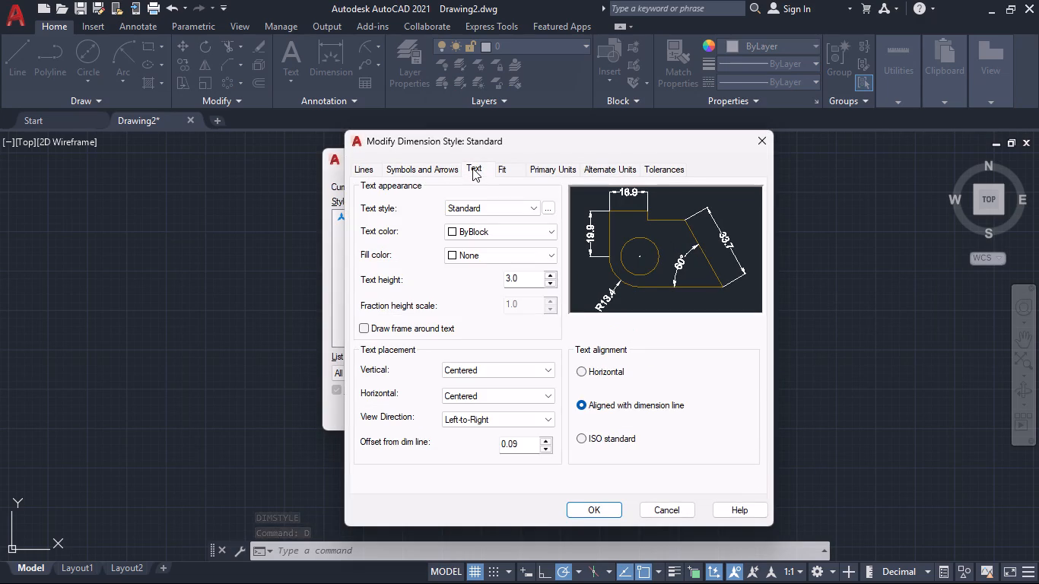
left_click(444, 169)
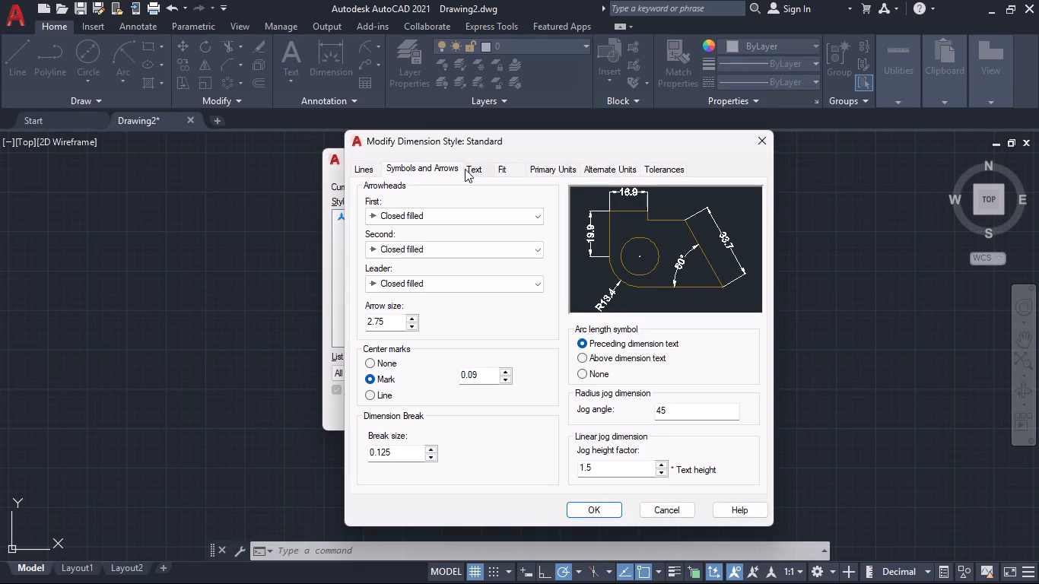
left_click(372, 323)
key("BackSpace")
key("1")
key("Return")
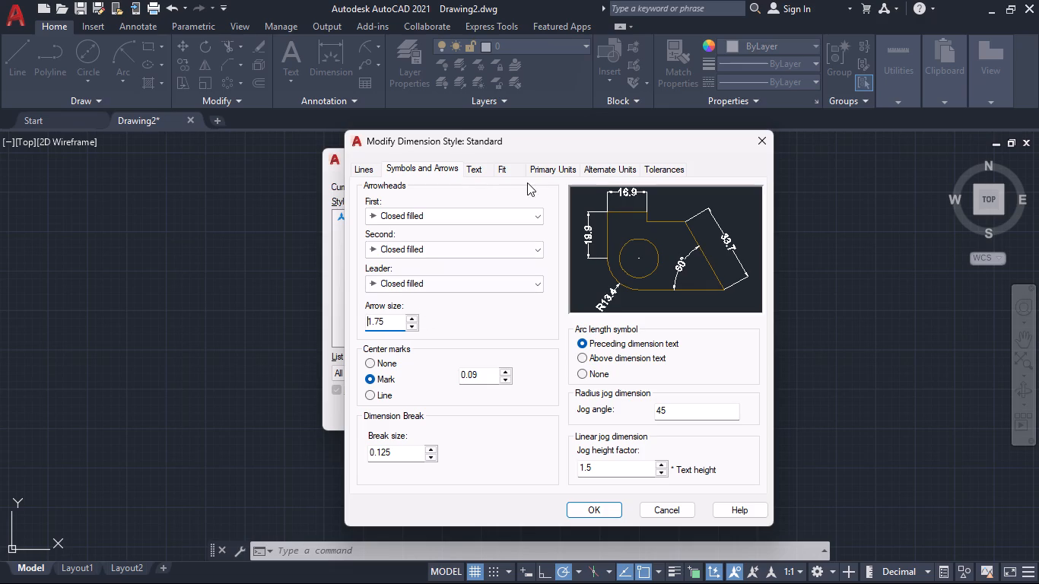
Set the Standard dimension style's text height to 2.5, apply the changes and make the style current.
left_click(474, 169)
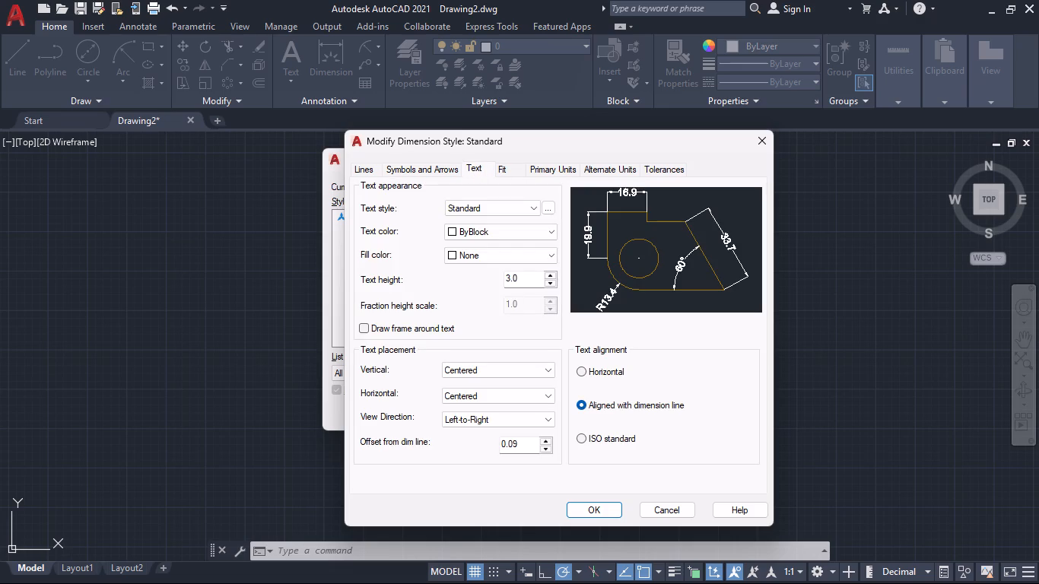
double_click(525, 278)
type("2.5")
key("Return")
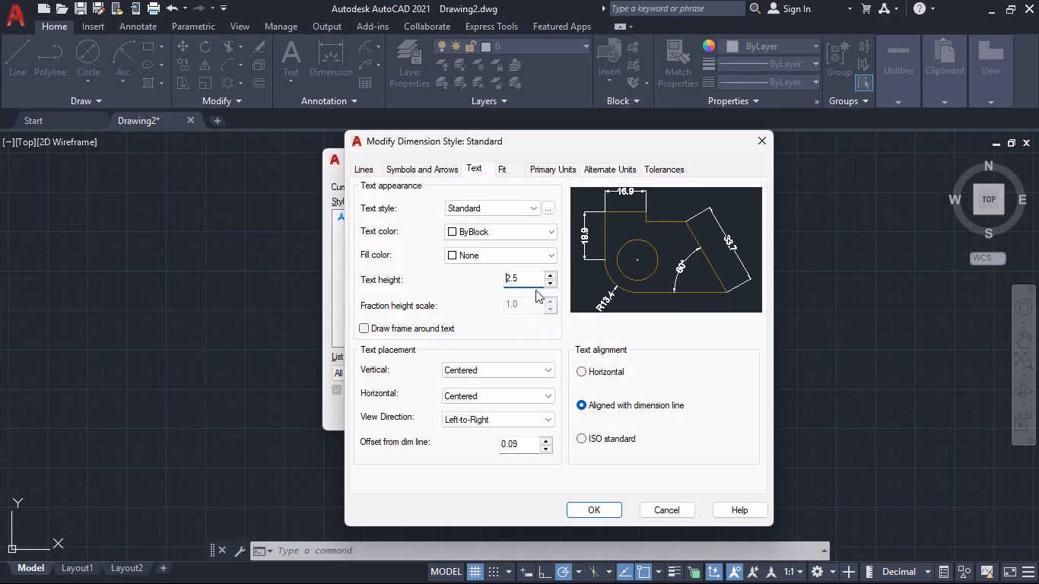
left_click(525, 282)
left_click(592, 509)
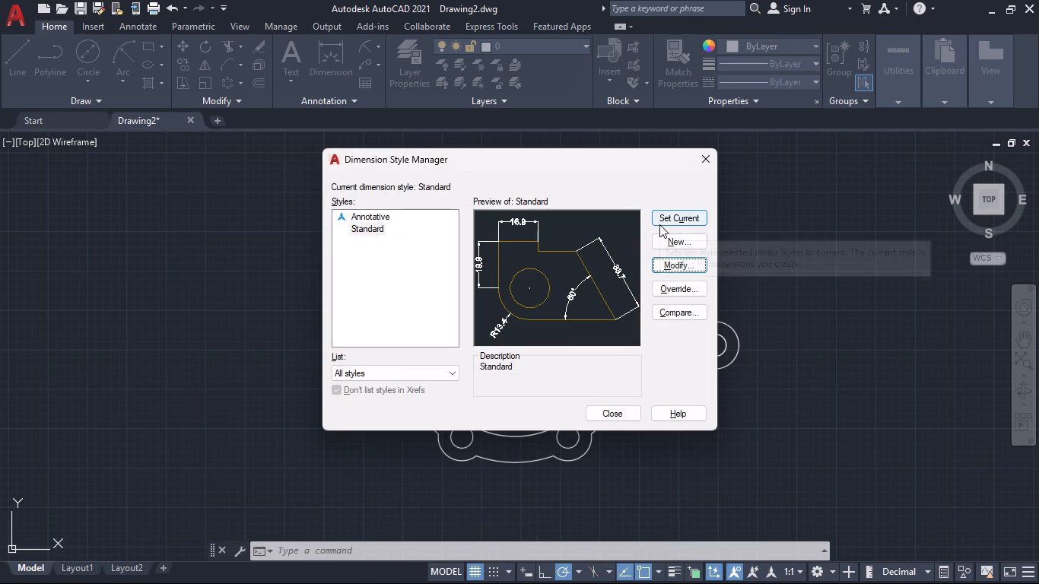
left_click(661, 217)
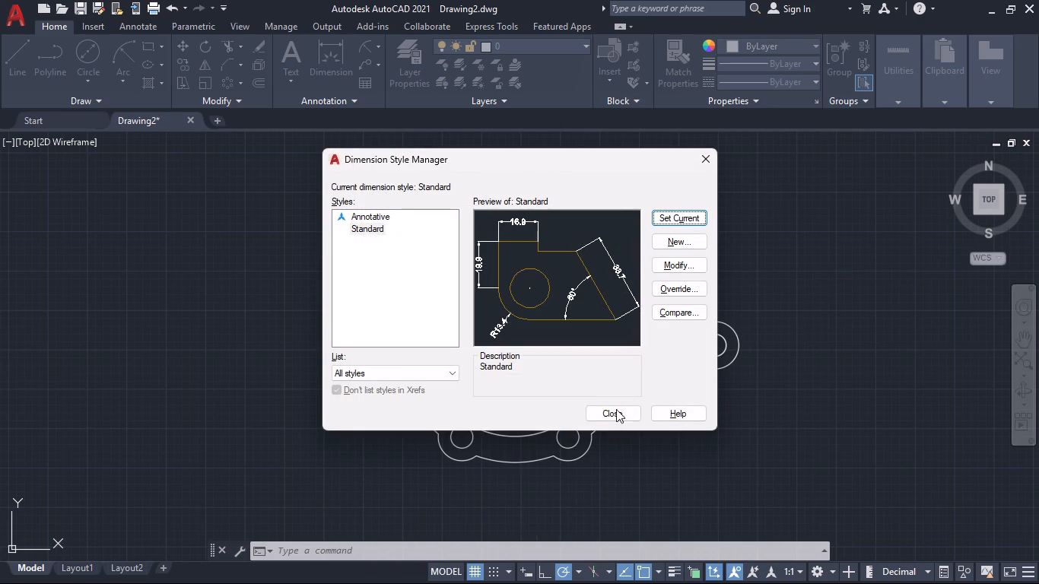
left_click(615, 412)
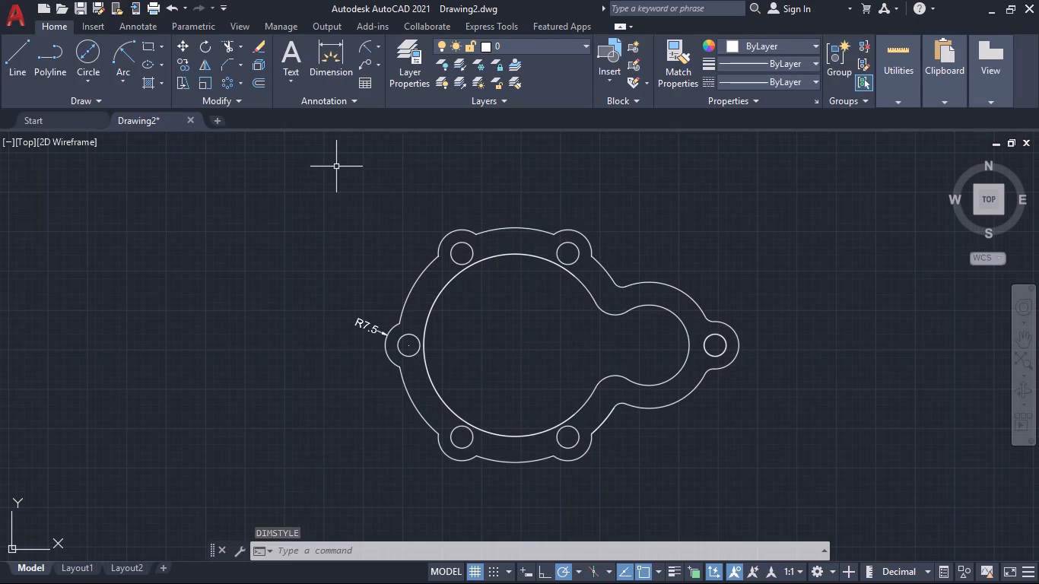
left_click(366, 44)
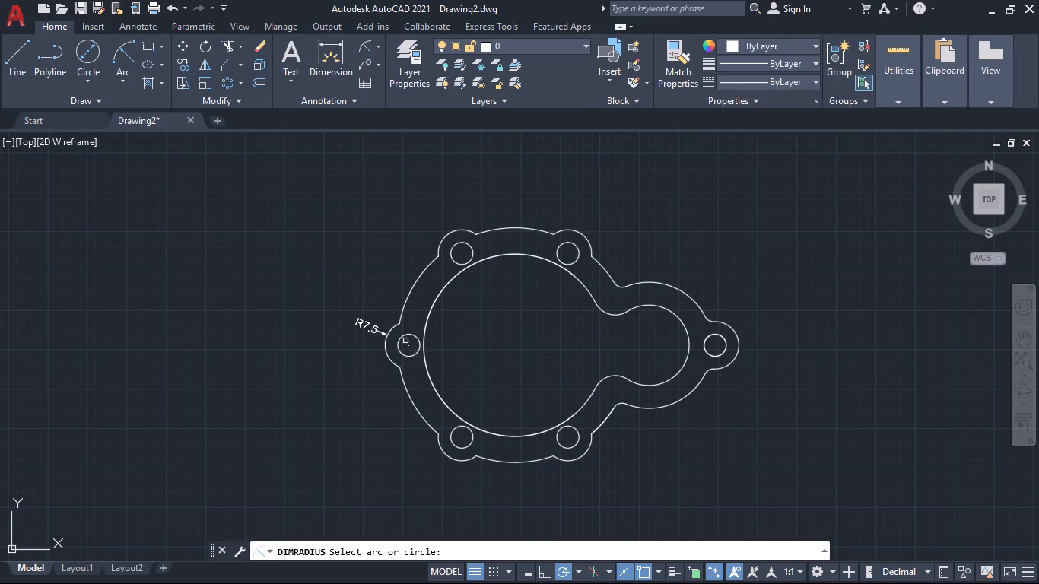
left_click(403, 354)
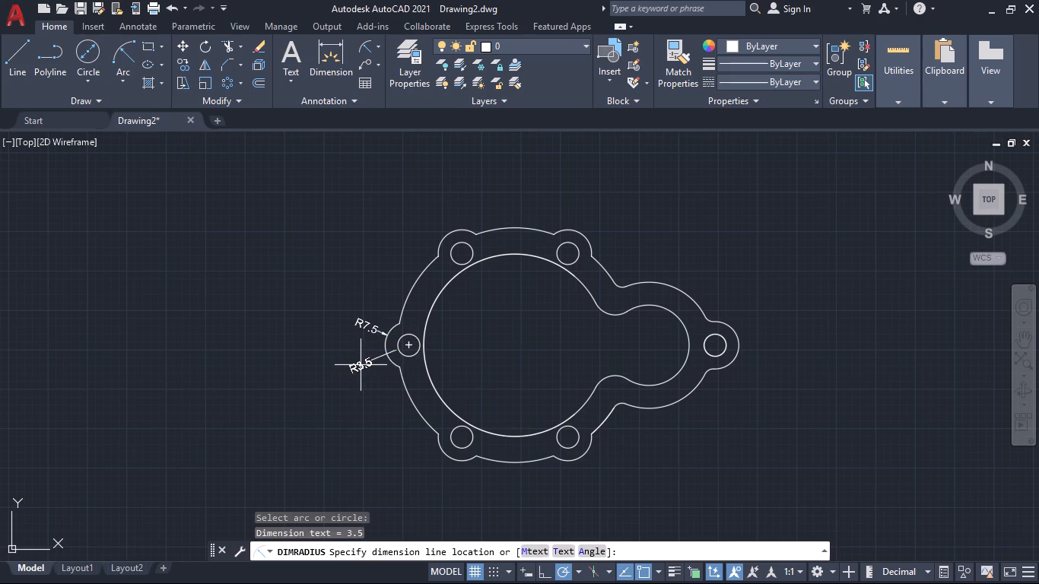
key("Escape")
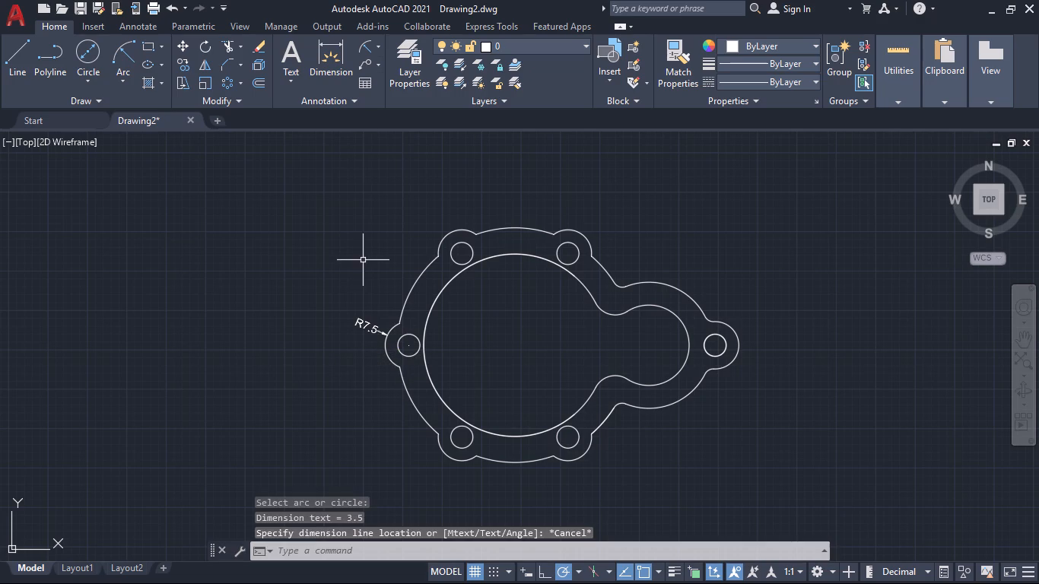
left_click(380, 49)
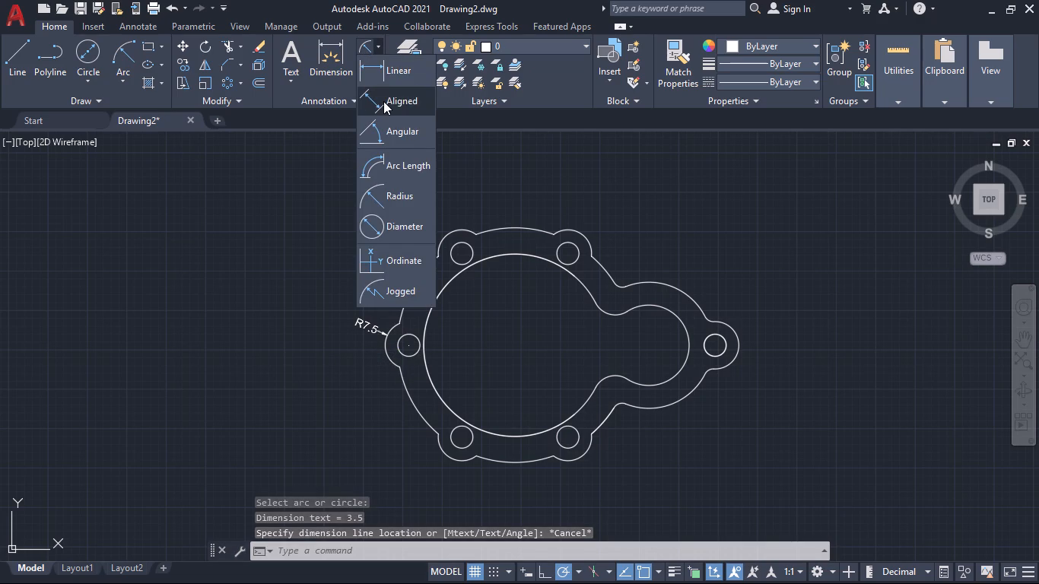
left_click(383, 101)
Add a diameter dimension to the small hole in the boss at the profile's far left.
left_click(377, 50)
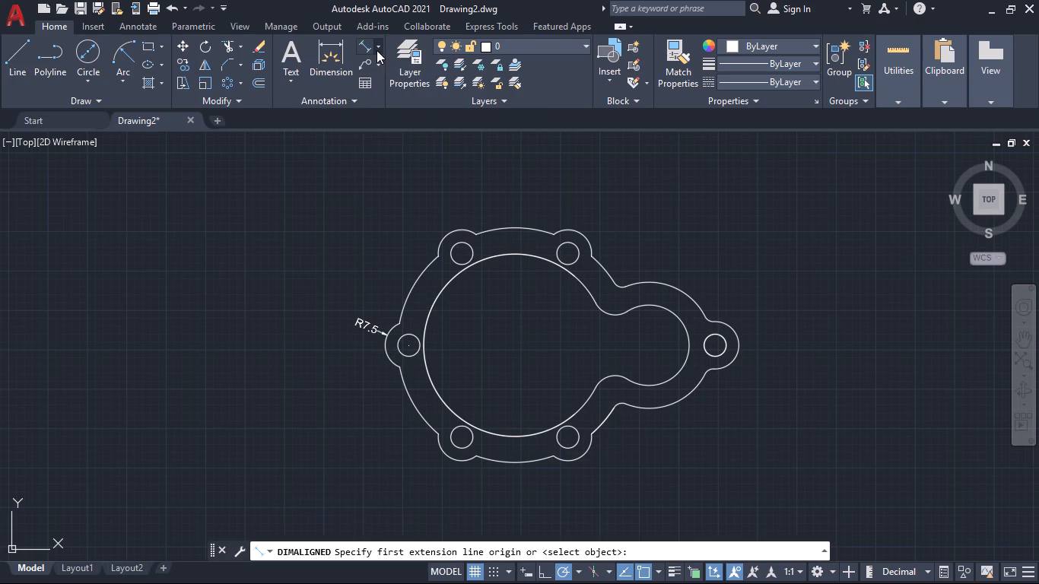
left_click(385, 218)
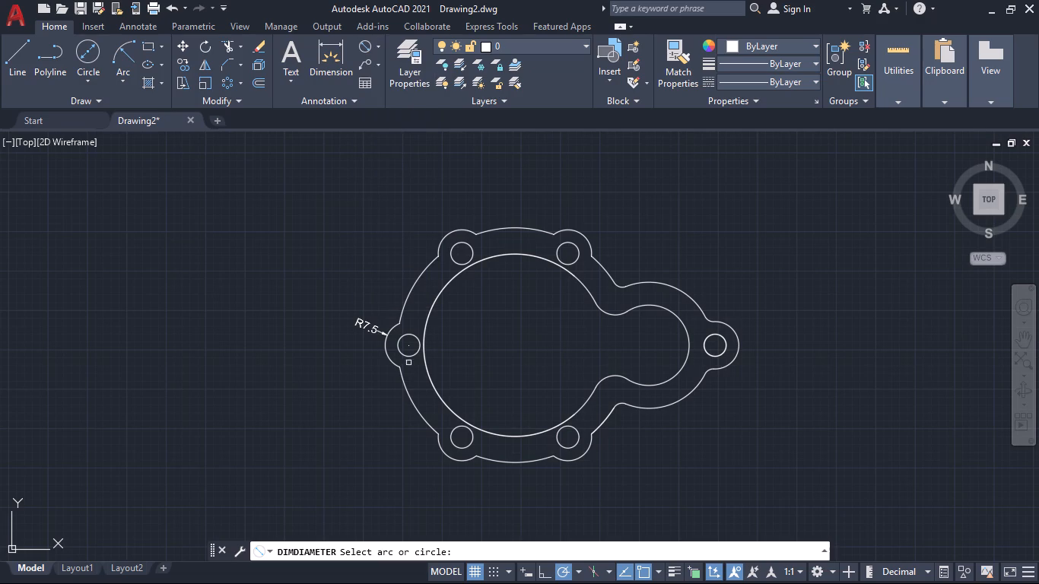
left_click(405, 357)
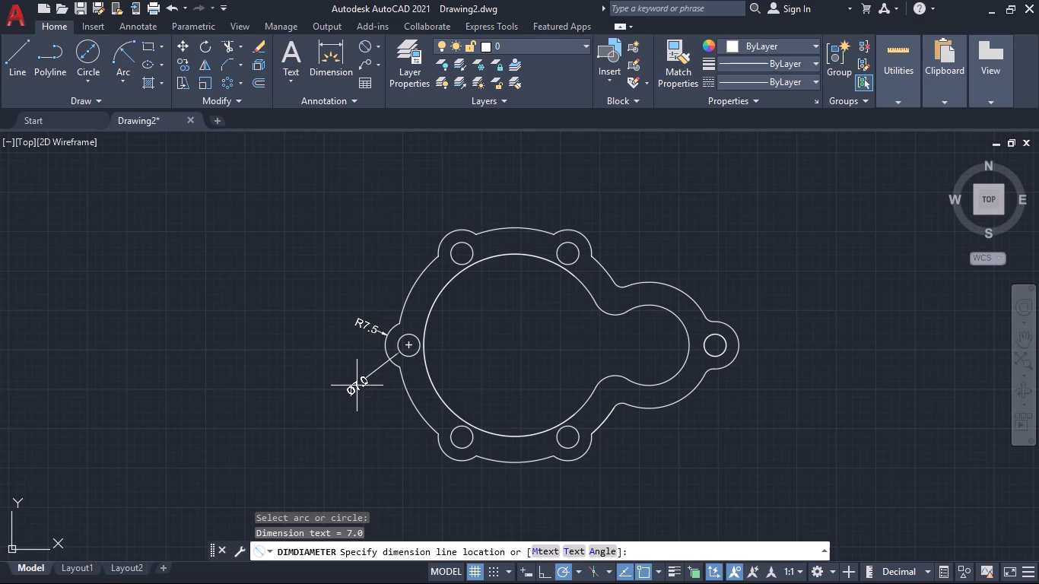
key("alt+Tab")
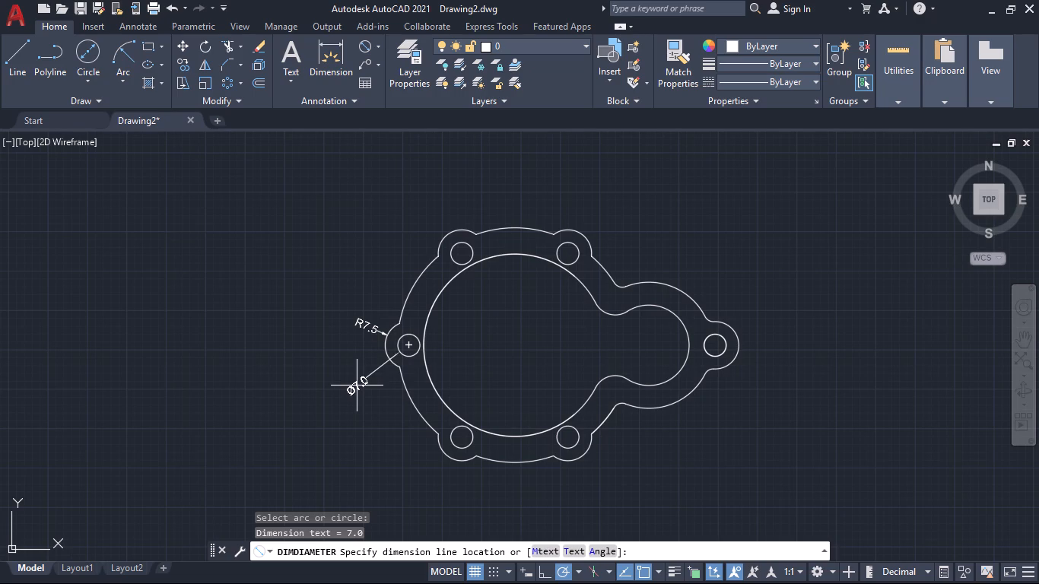
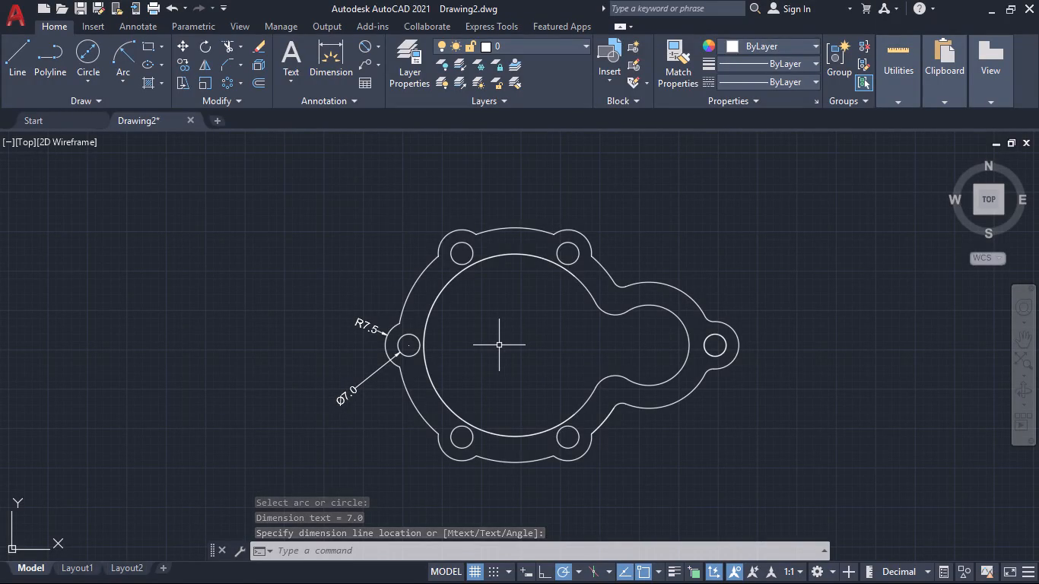
Set the Standard dimension style's text alignment to Horizontal and make the style current.
key("d")
key("Return")
left_click(672, 269)
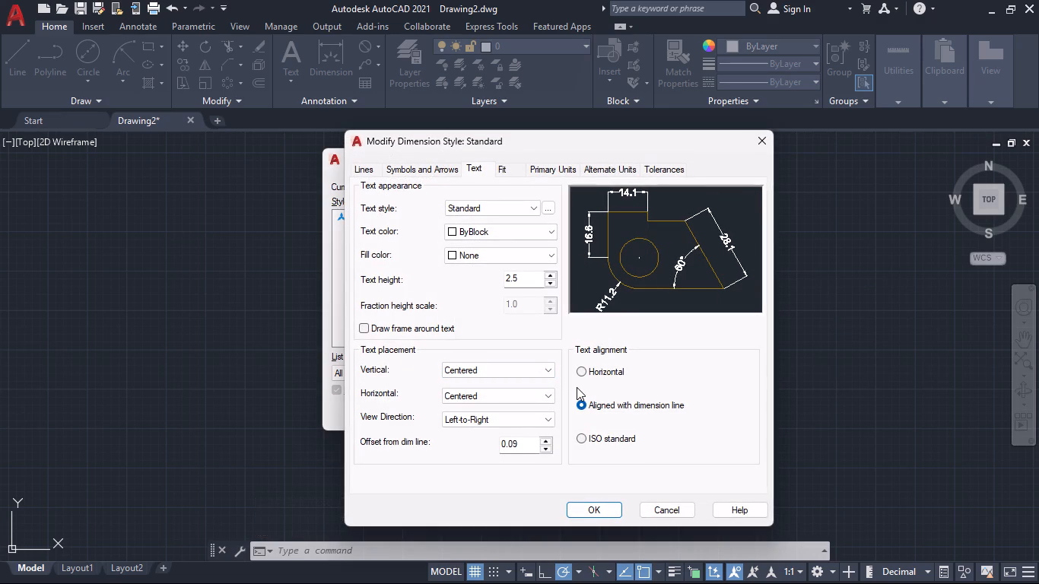
left_click(579, 373)
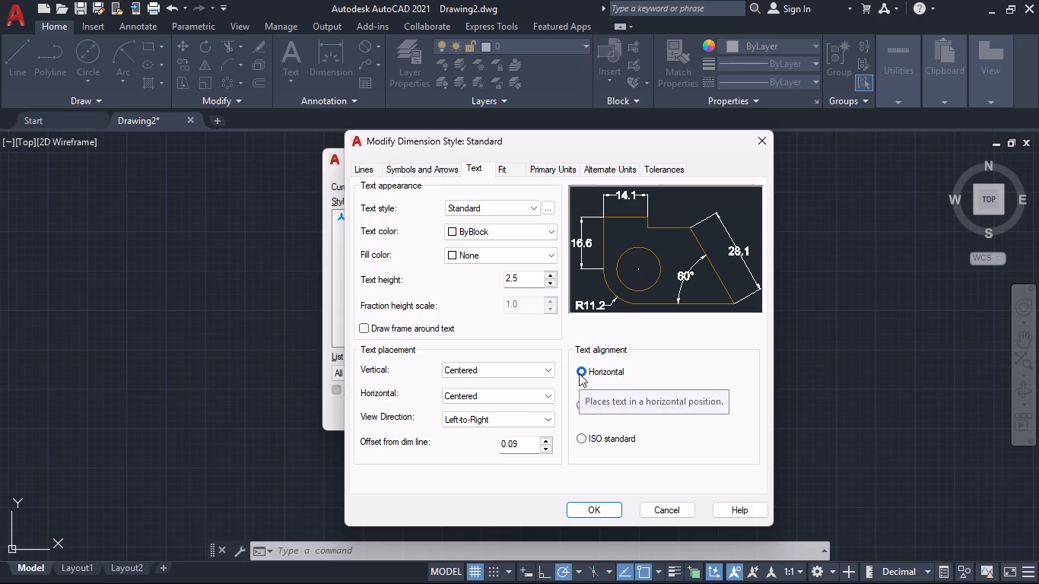
left_click(579, 373)
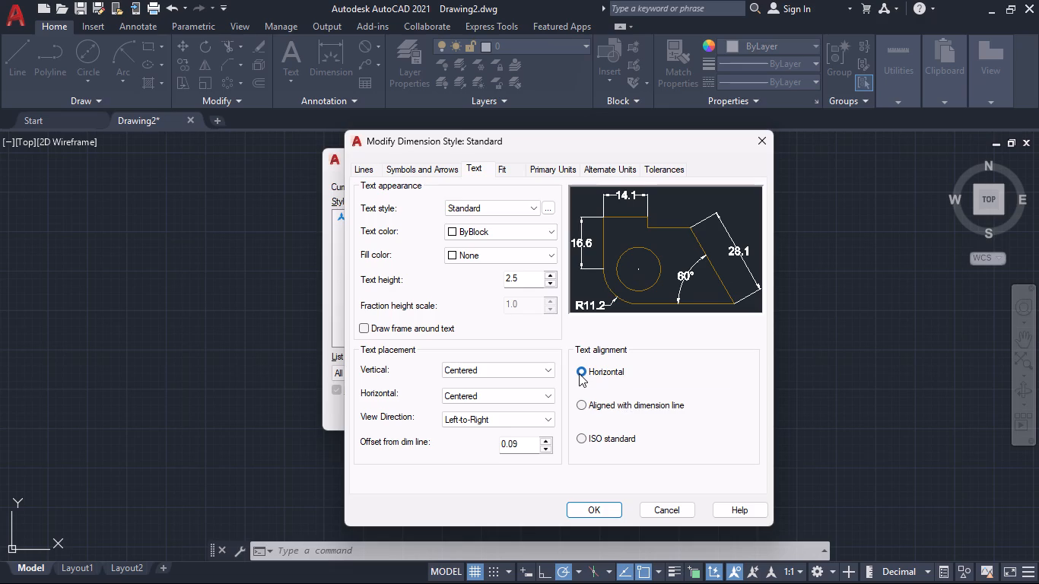
left_click(580, 506)
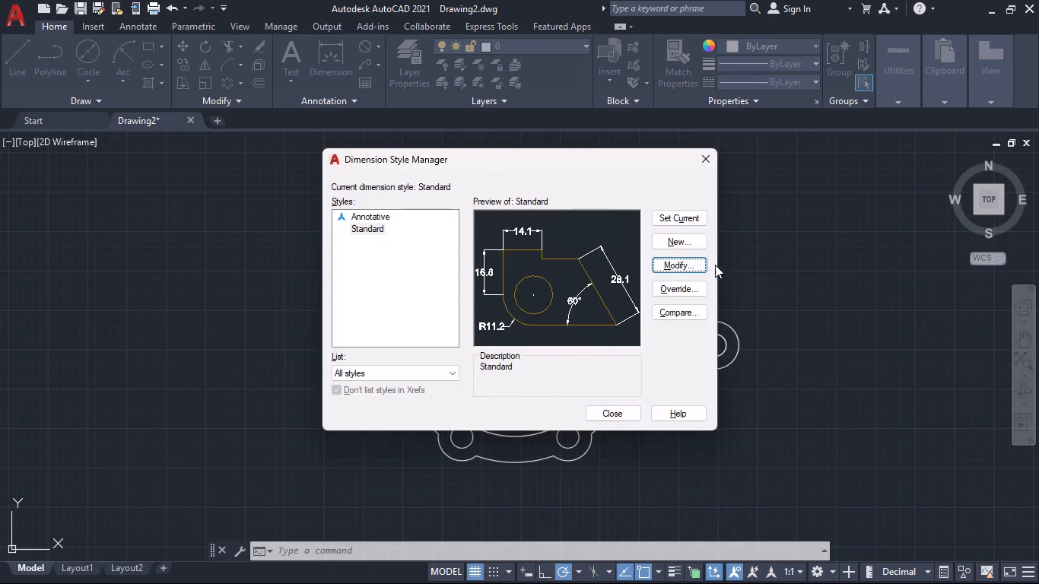
left_click(685, 214)
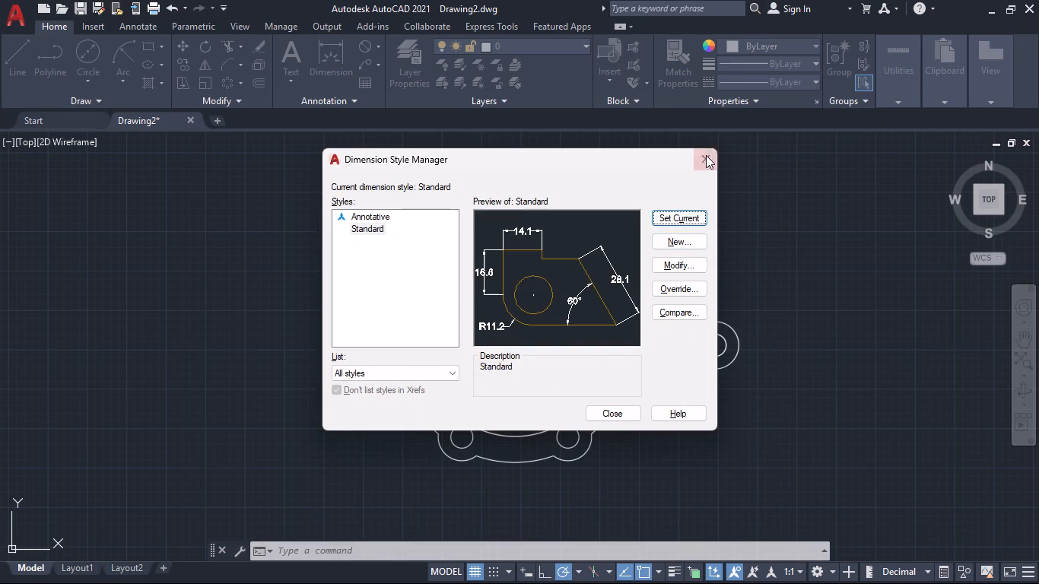
left_click(706, 155)
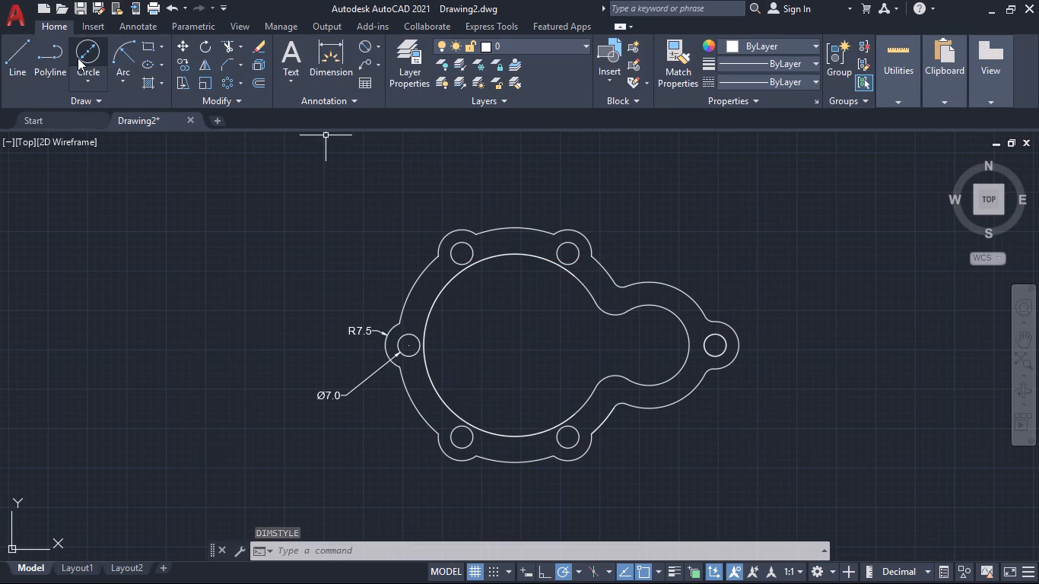
Add a diameter dimension to the upper fillet arc where the large inner circle meets the side arm's inner contour.
left_click(367, 44)
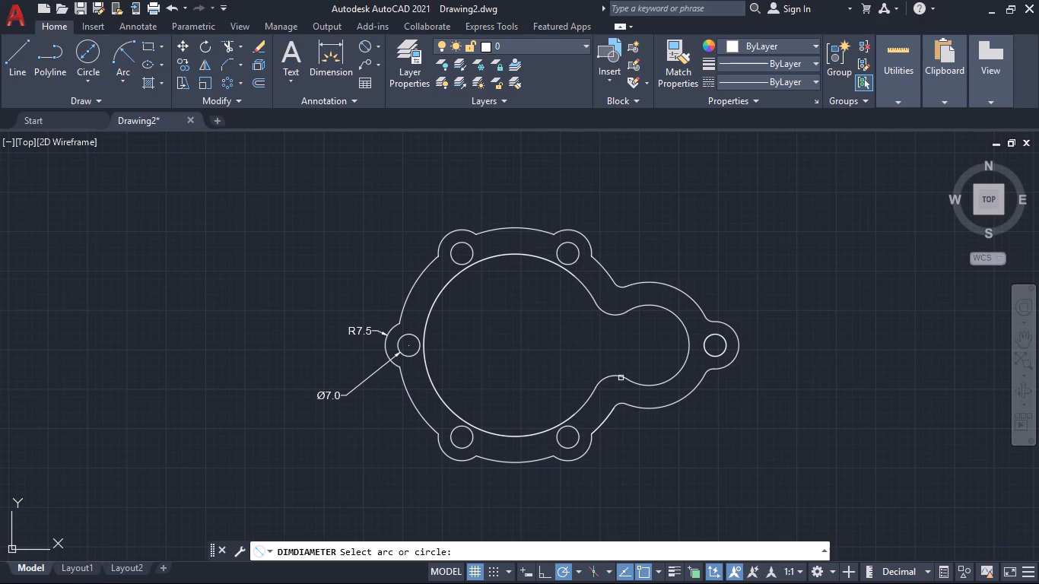
left_click(602, 313)
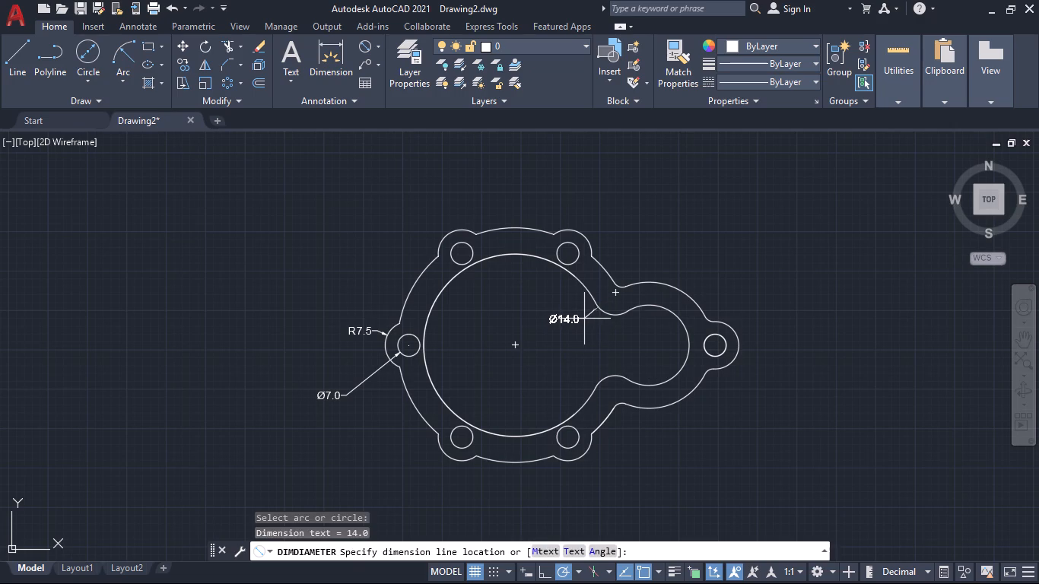
left_click(589, 318)
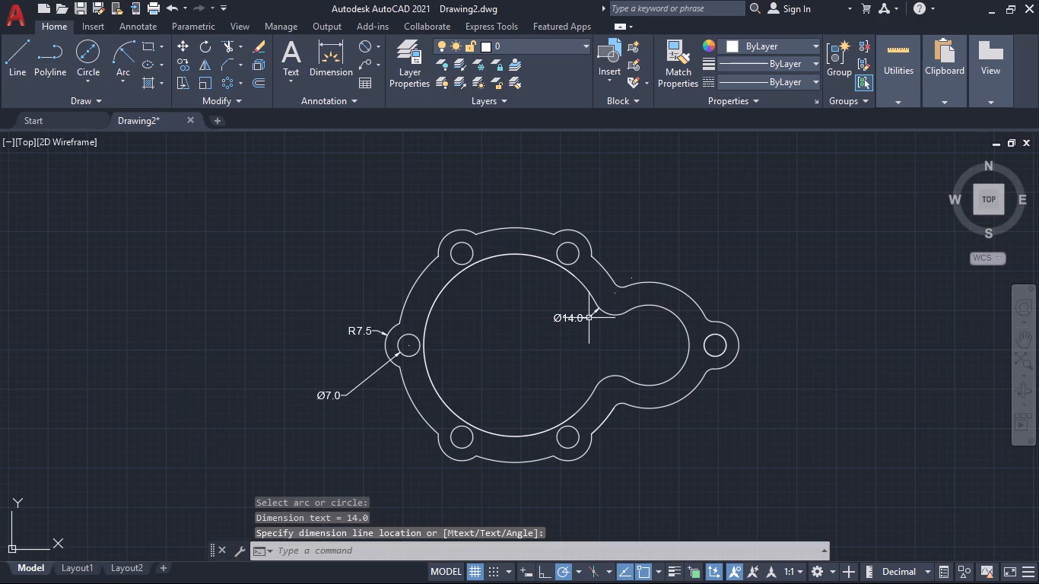
Add diameter dimensions to the side arm's inner arc and outer arc, placing both above the arm.
key("space")
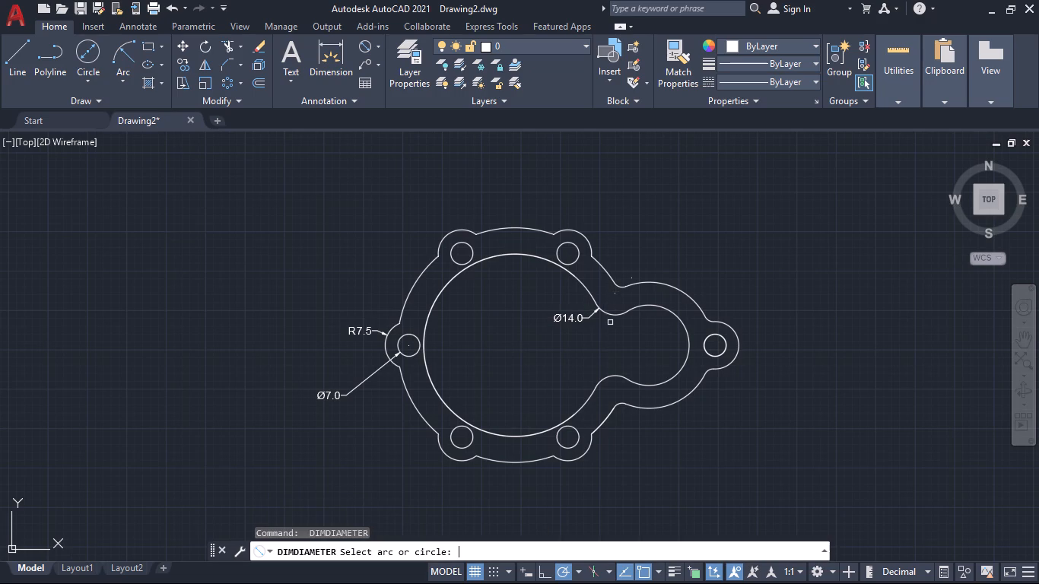
left_click(665, 308)
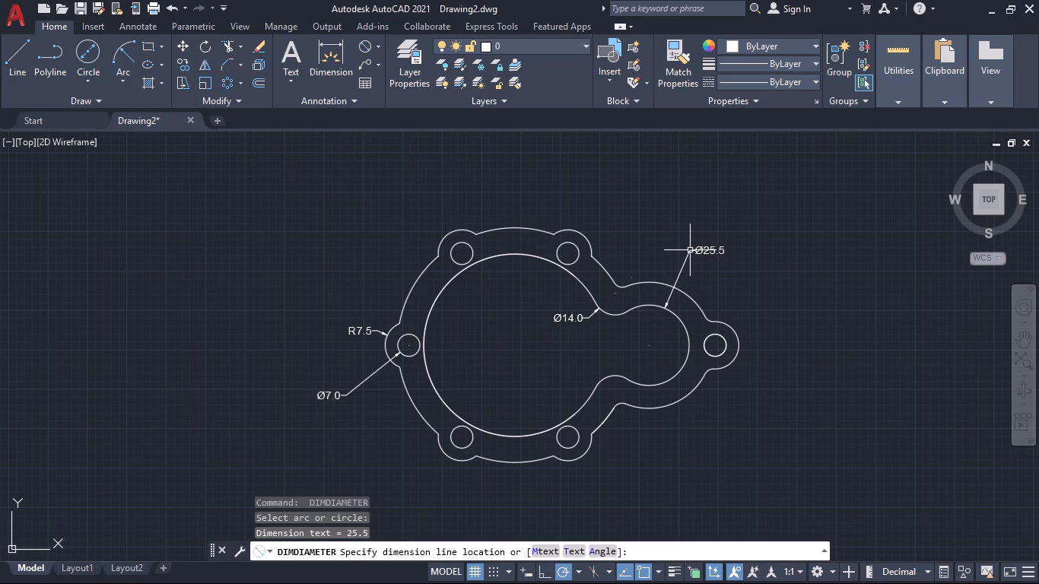
left_click(690, 250)
key("space")
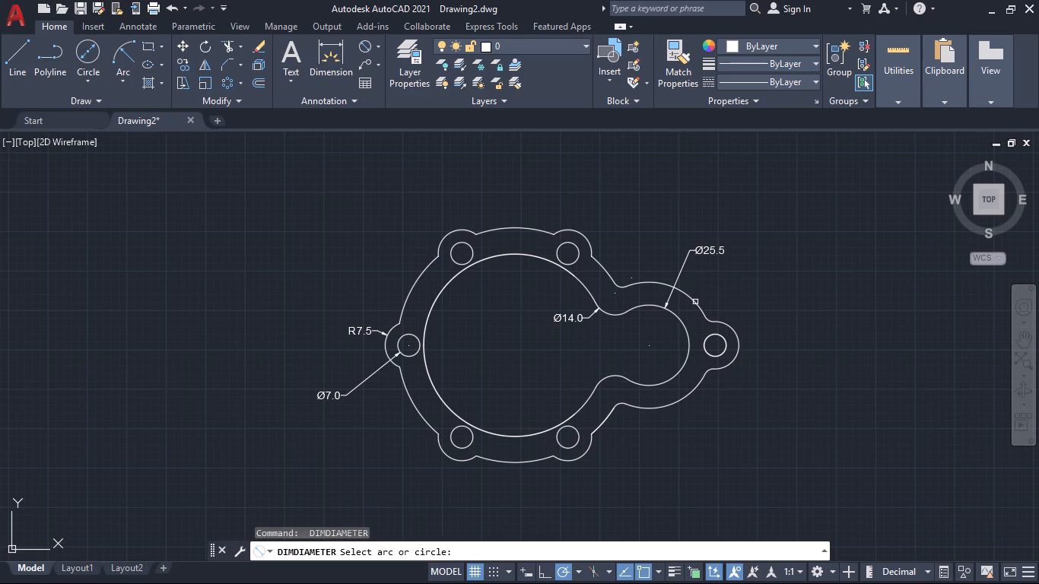
left_click(695, 302)
left_click(720, 285)
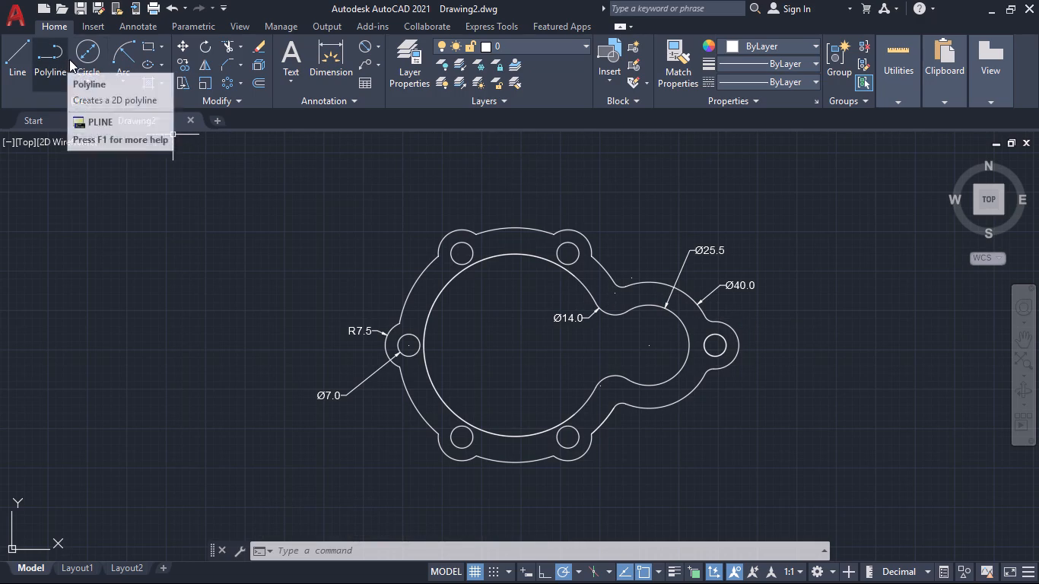
Dimension the horizontal distance from the large circle's centre to the side arm's arc centre, placed below the profile.
left_click(328, 52)
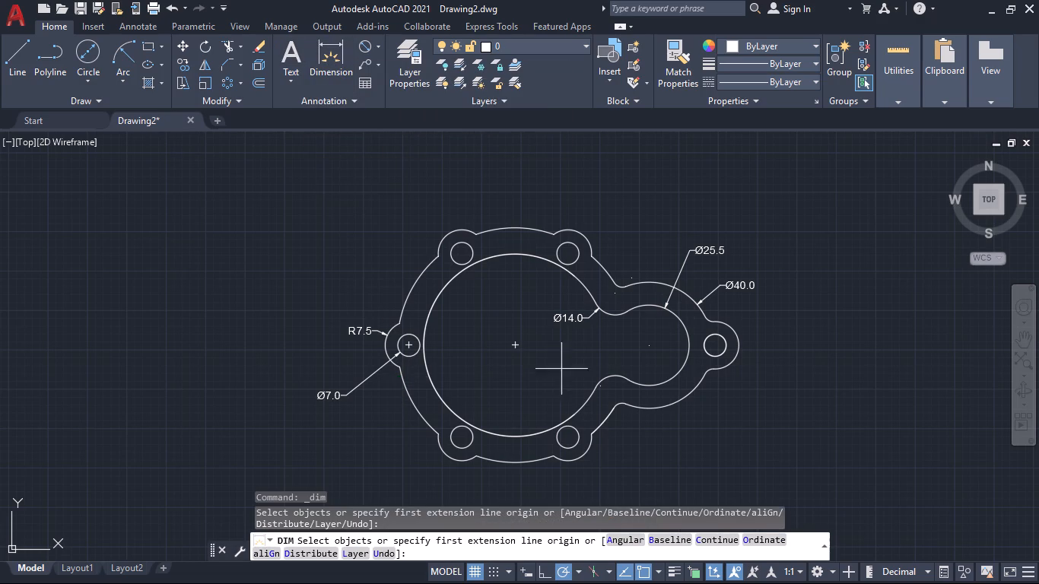
left_click(511, 344)
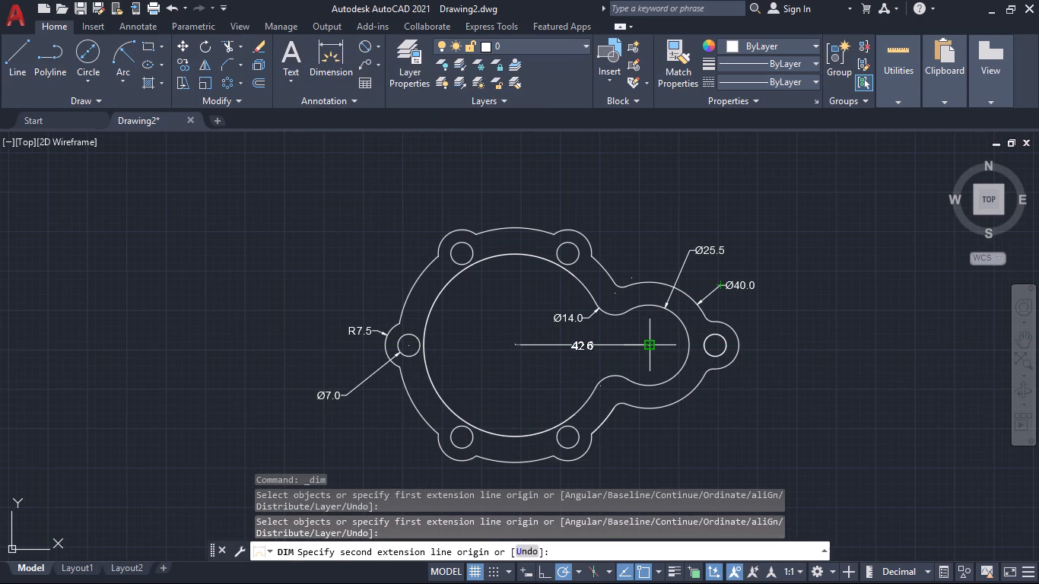
left_click_drag(651, 347, 649, 418)
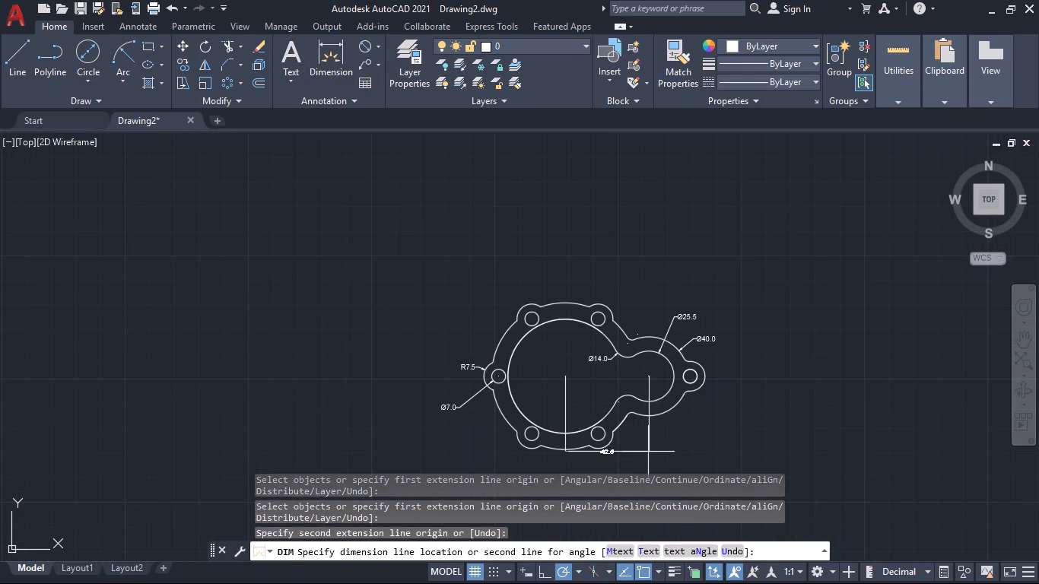
left_click(649, 463)
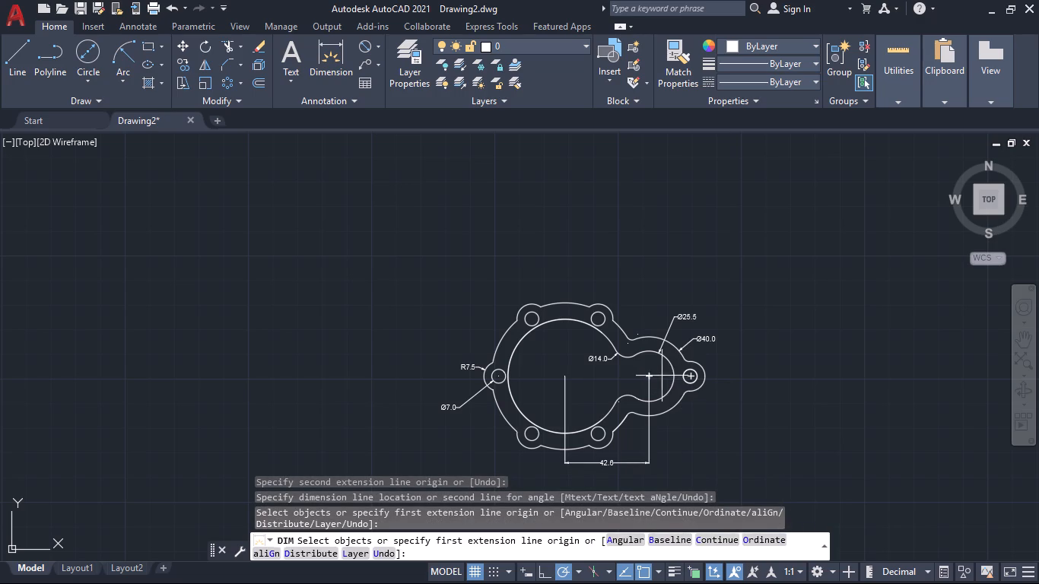
Dimension the horizontal distance from the side arm's arc centre to the far-right hole's centre, placed below the profile.
left_click(650, 373)
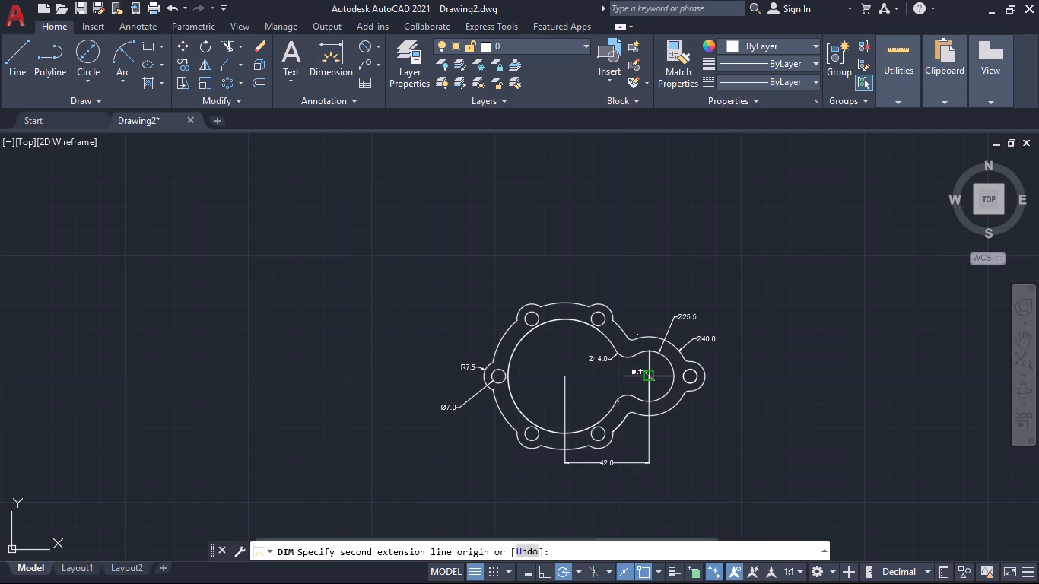
left_click(692, 375)
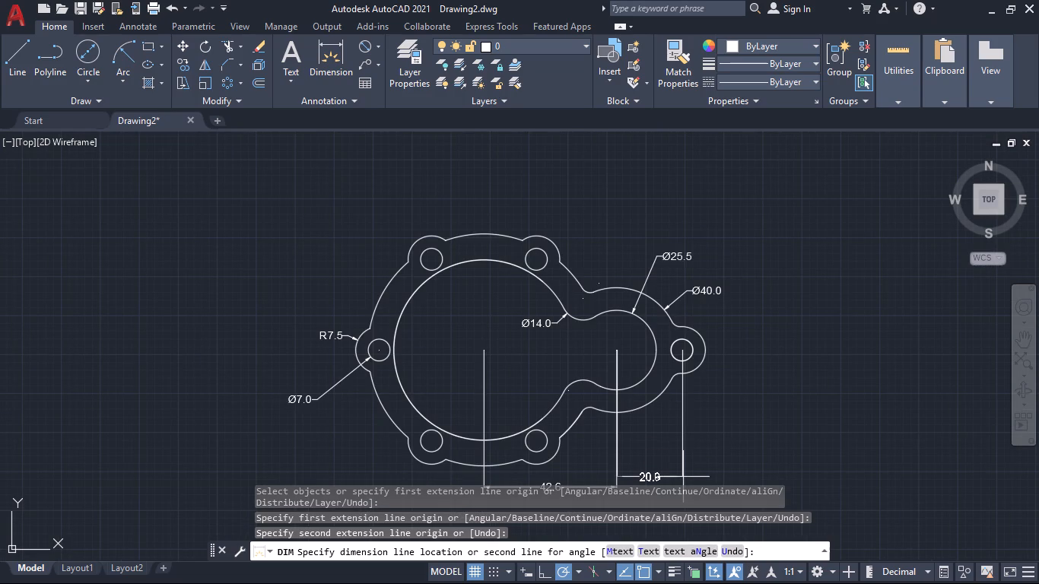
left_click(675, 484)
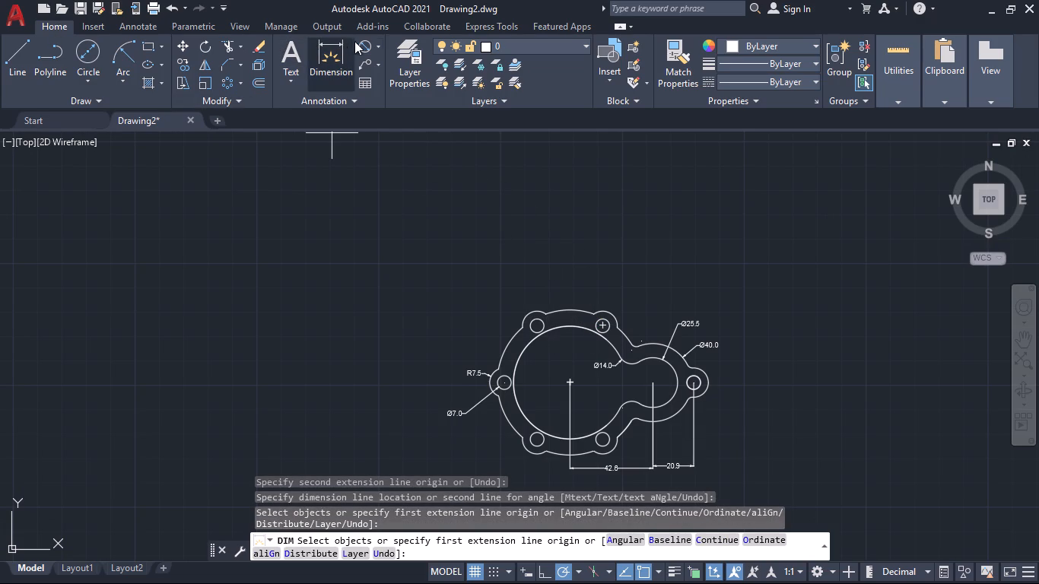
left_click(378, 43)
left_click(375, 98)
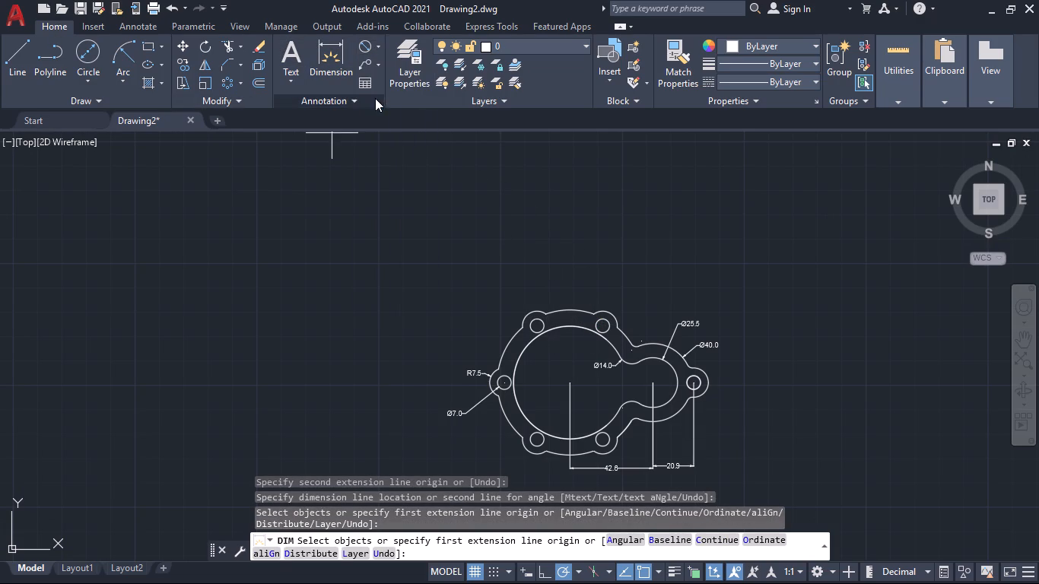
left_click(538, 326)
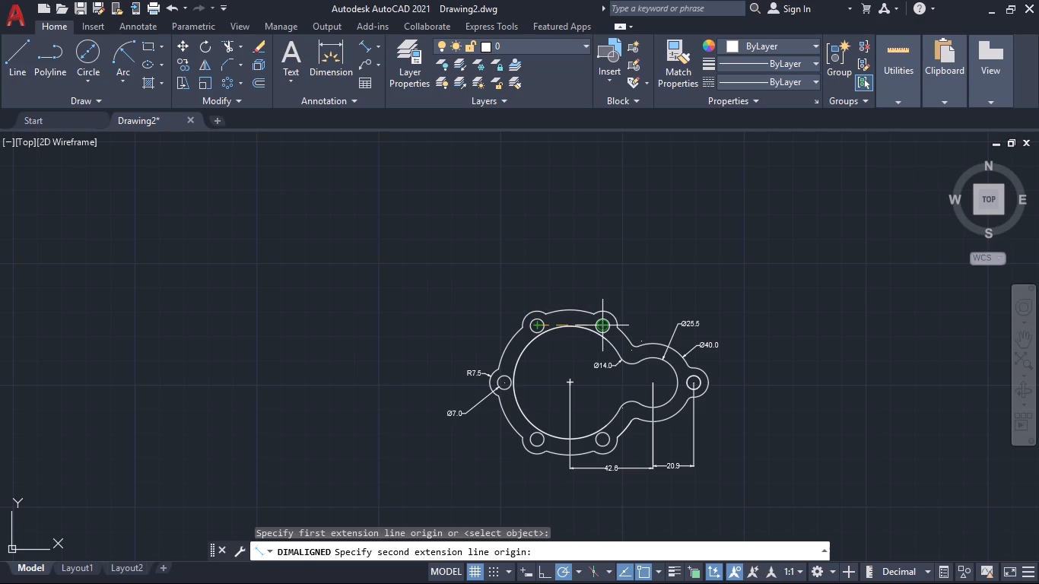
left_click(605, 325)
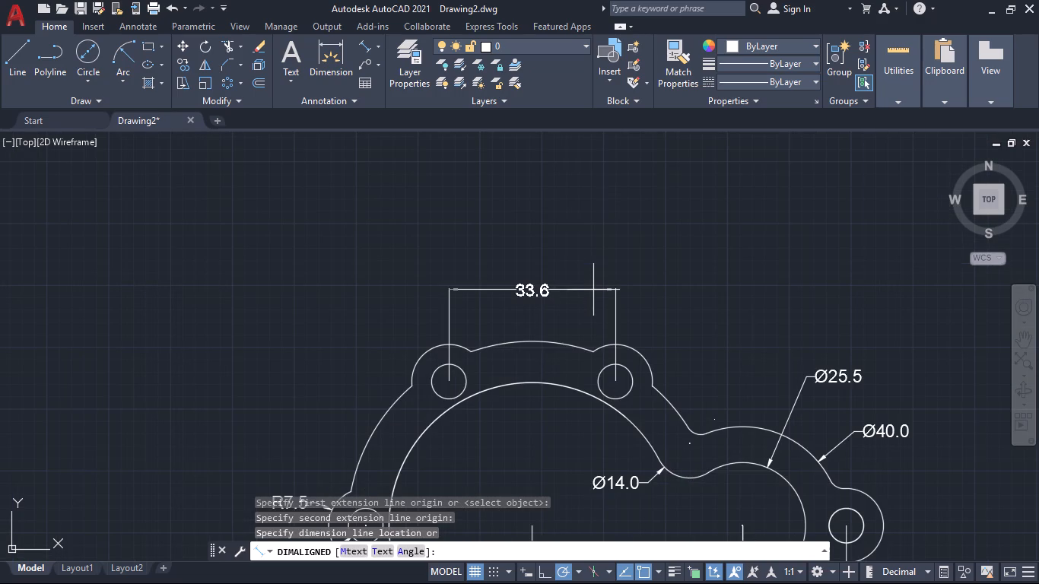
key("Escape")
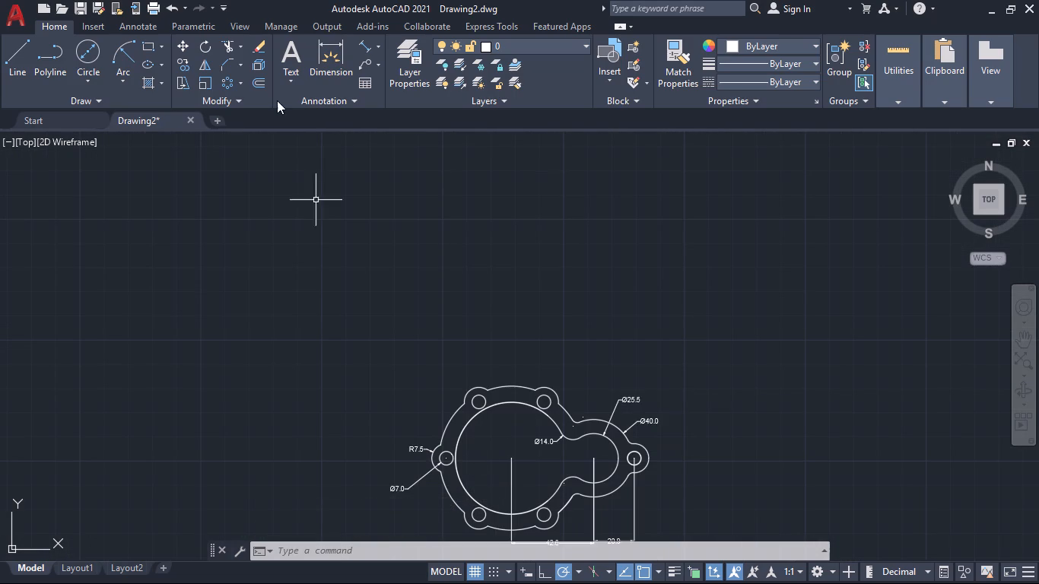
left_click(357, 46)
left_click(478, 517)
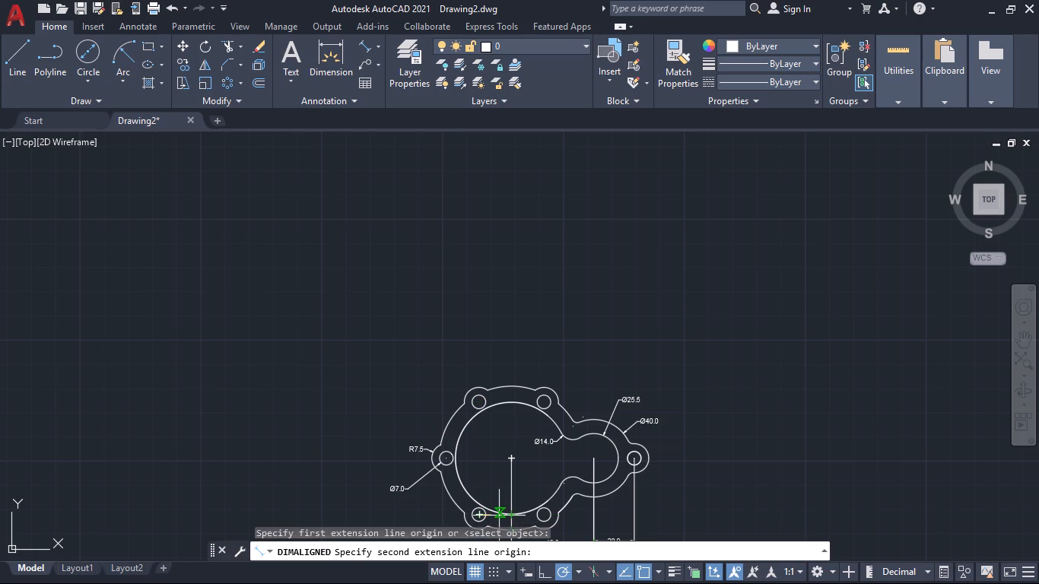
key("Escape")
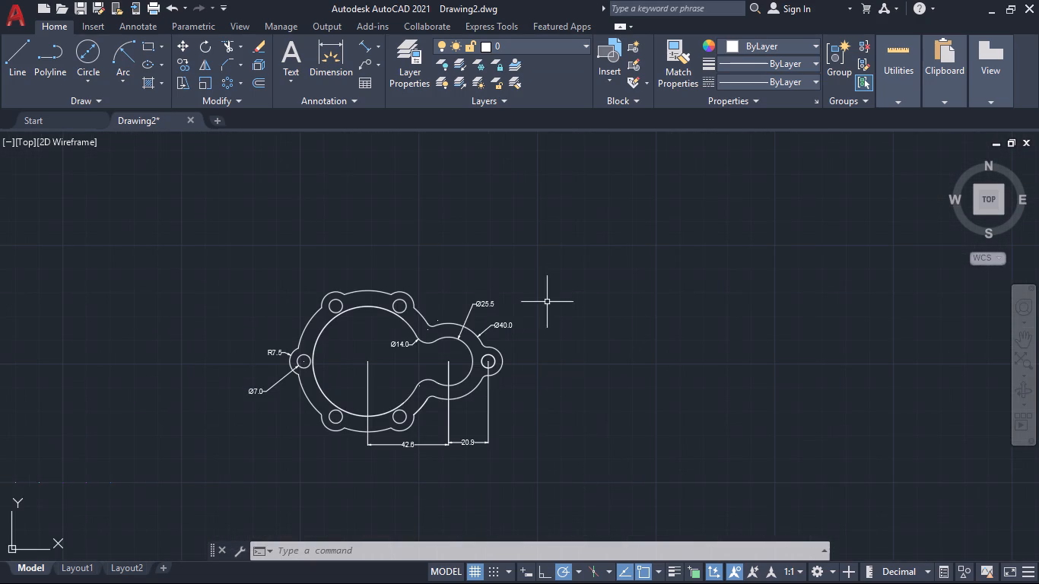
Draw lines joining the large circle's centre and the two upper hole centres, plus a vertical line from the centre past the top outline.
left_click(7, 47)
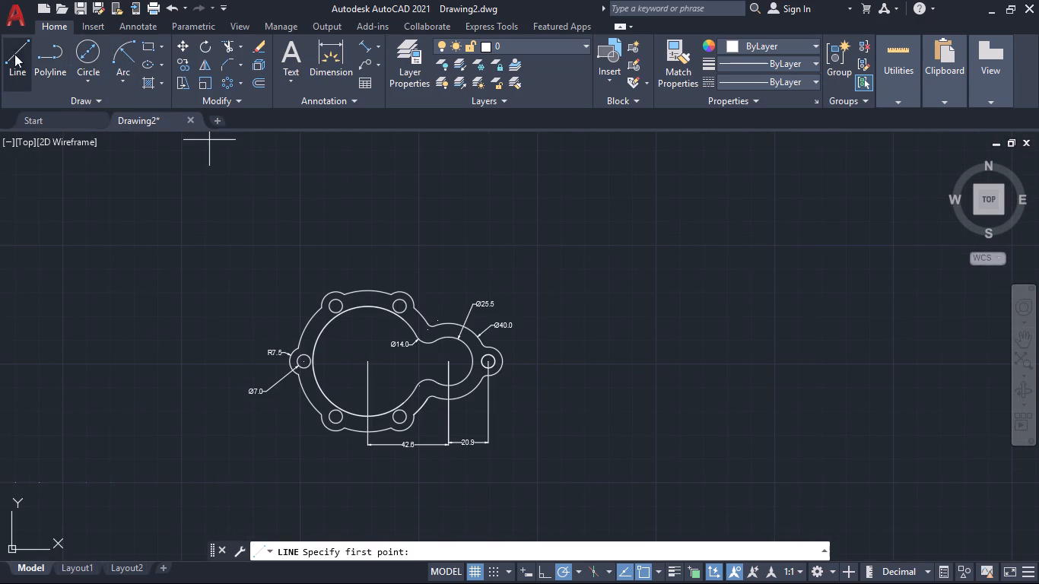
left_click(369, 362)
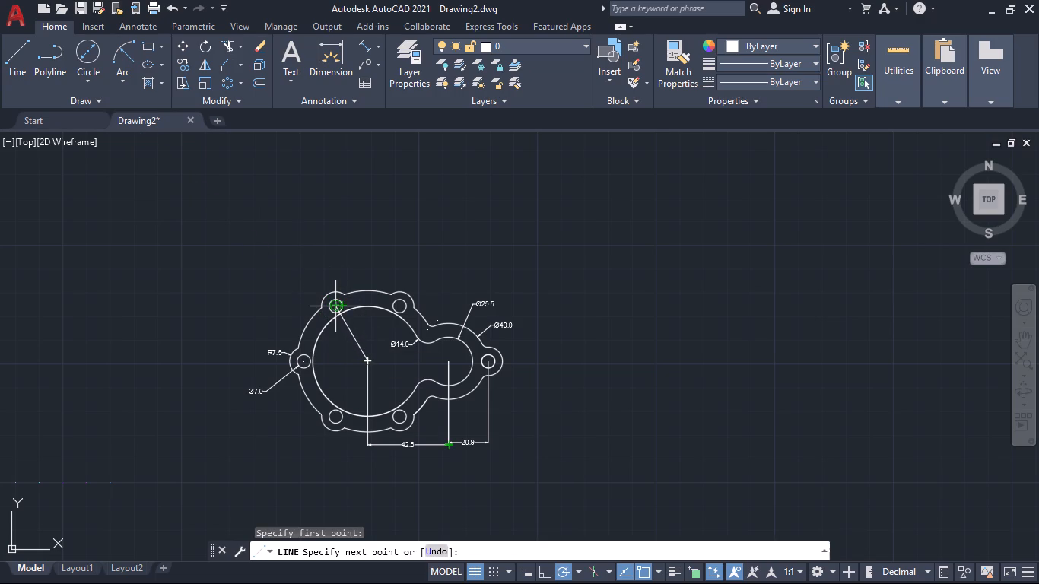
left_click(323, 294)
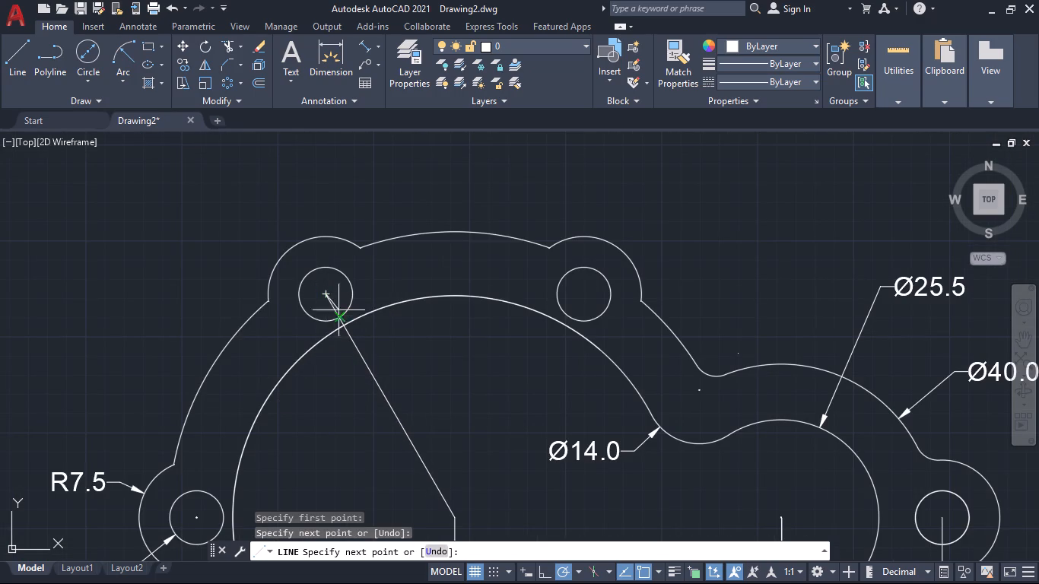
left_click(587, 295)
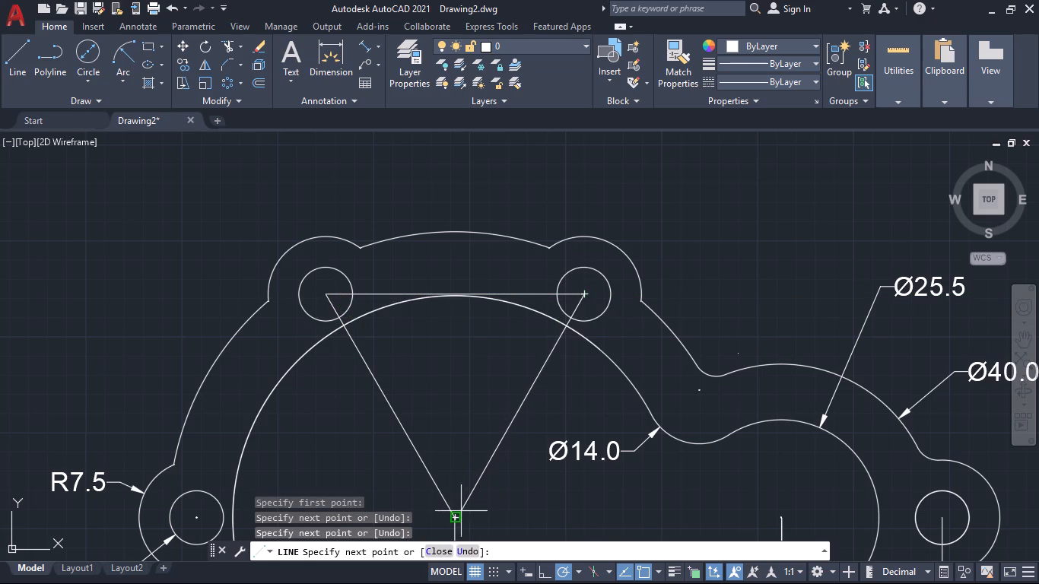
left_click(458, 515)
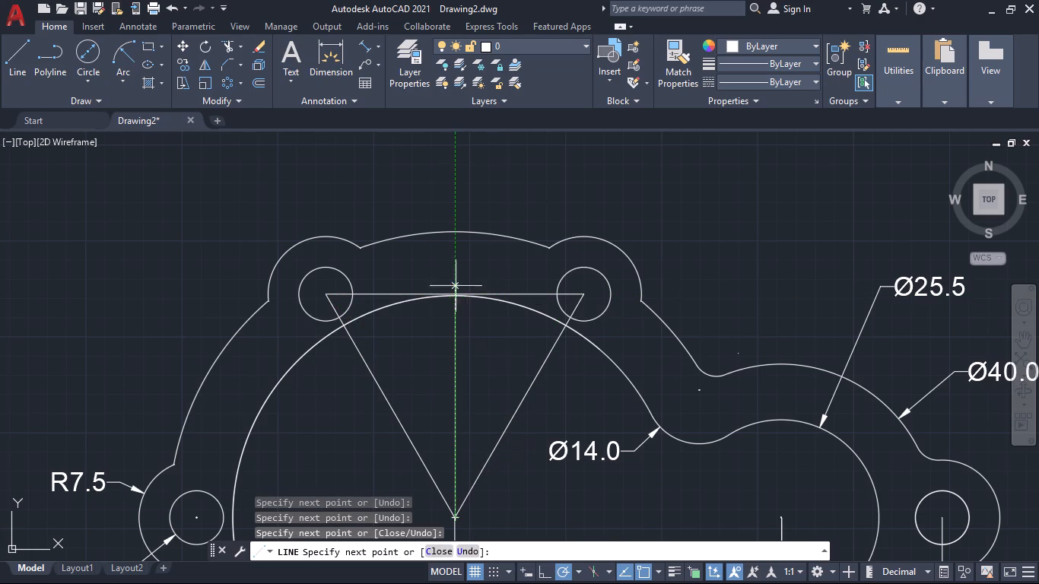
left_click(450, 214)
key("Escape")
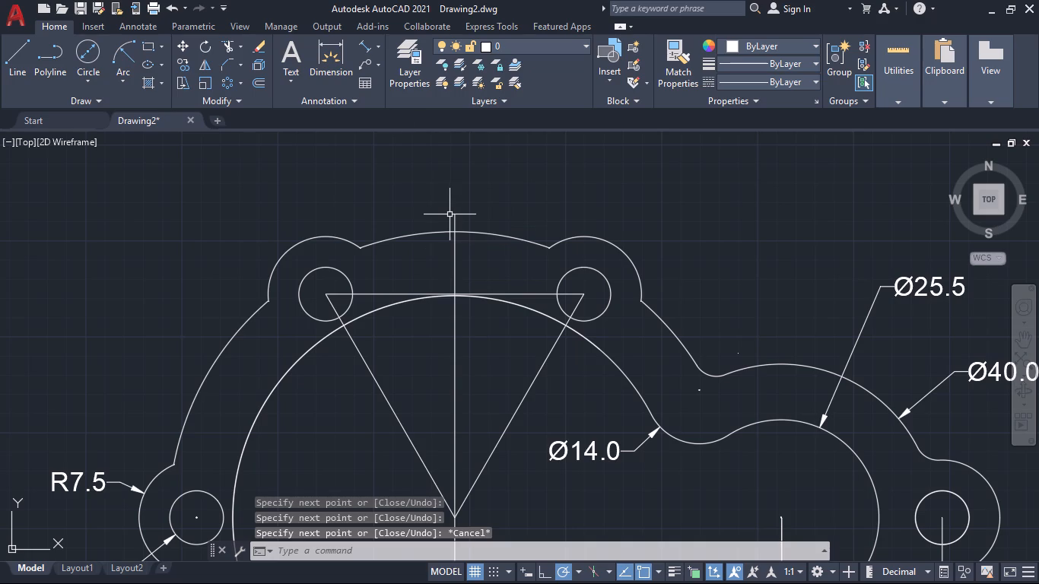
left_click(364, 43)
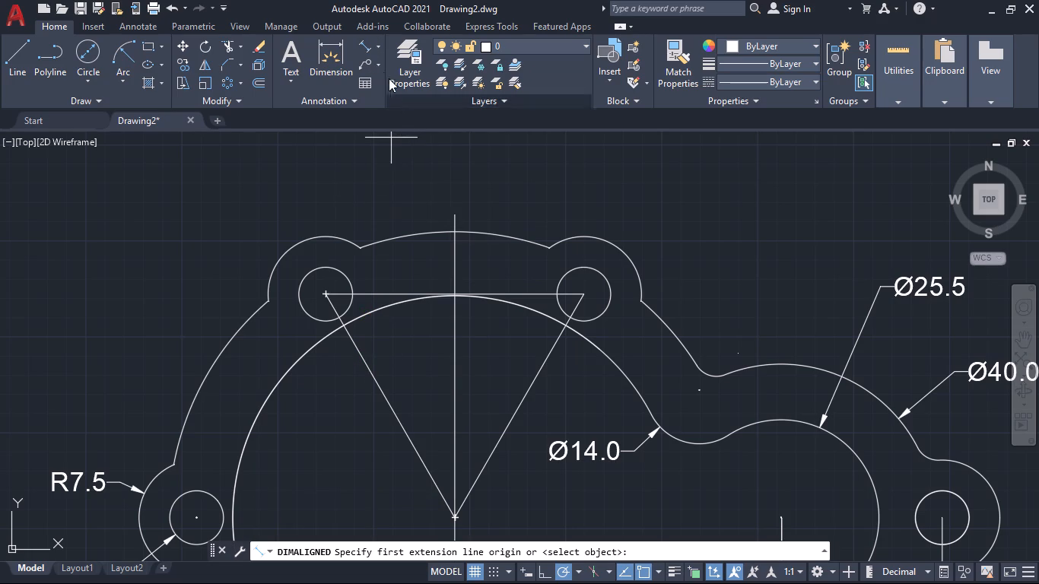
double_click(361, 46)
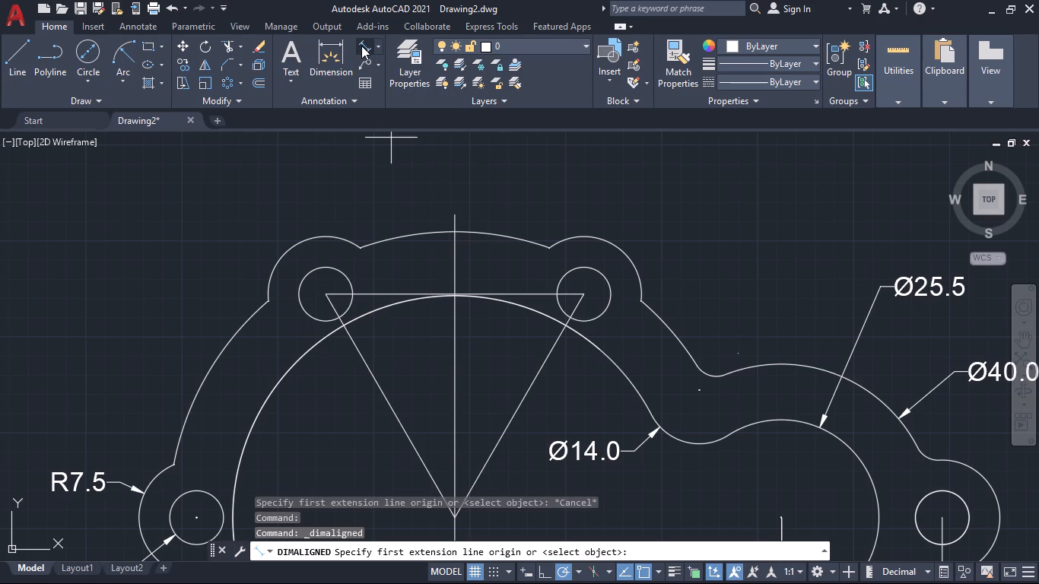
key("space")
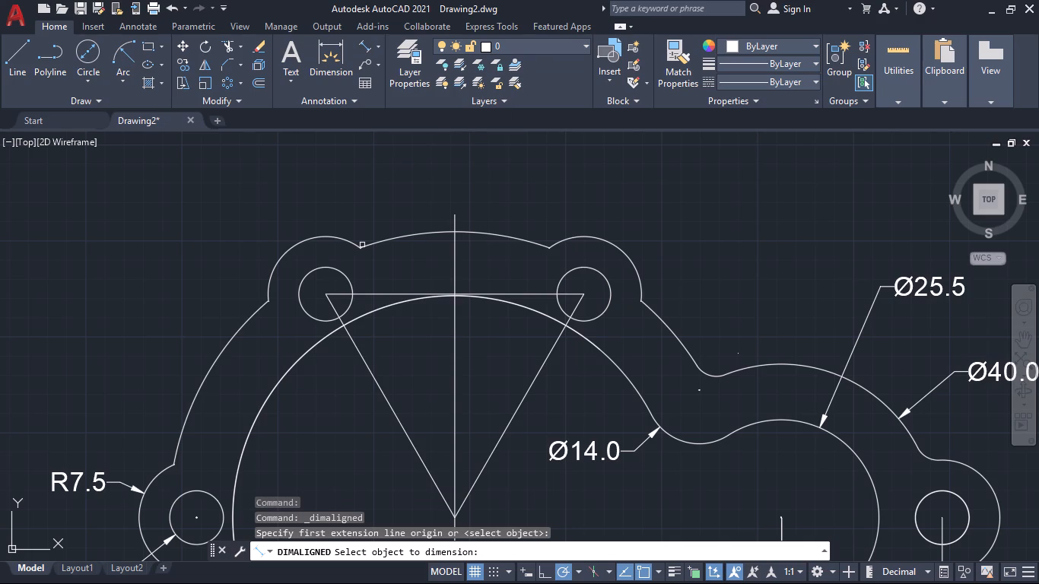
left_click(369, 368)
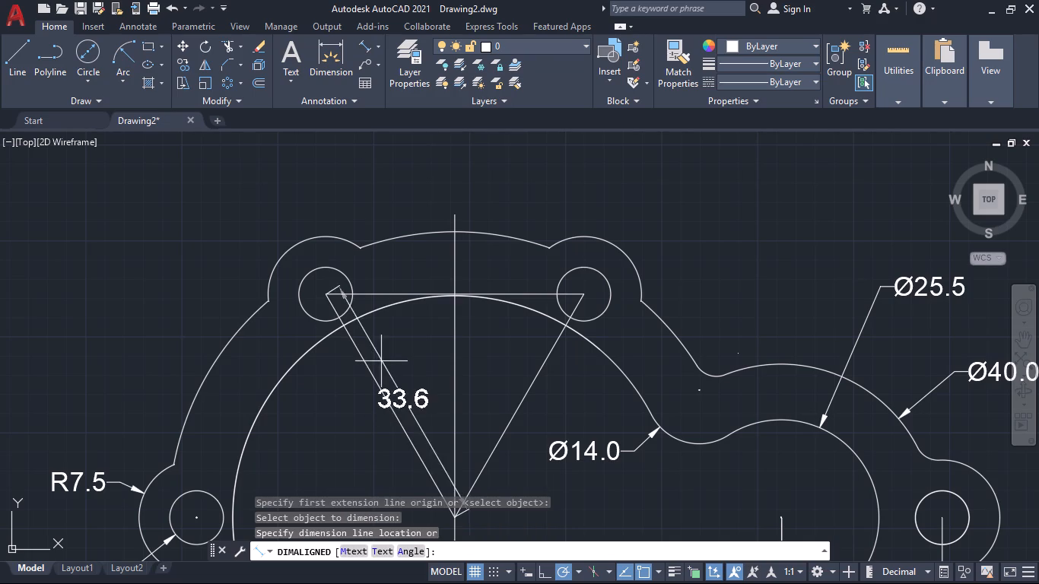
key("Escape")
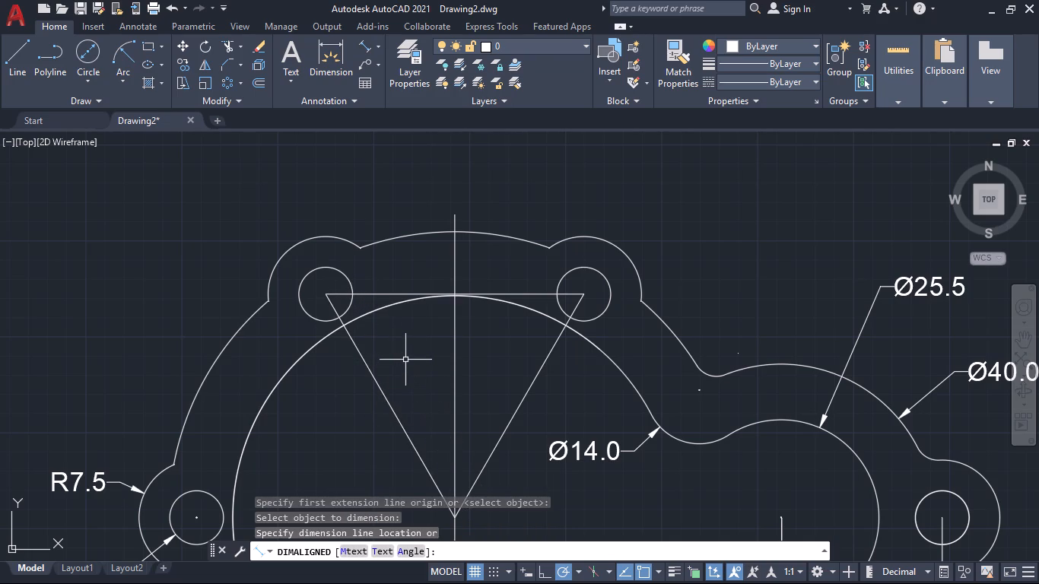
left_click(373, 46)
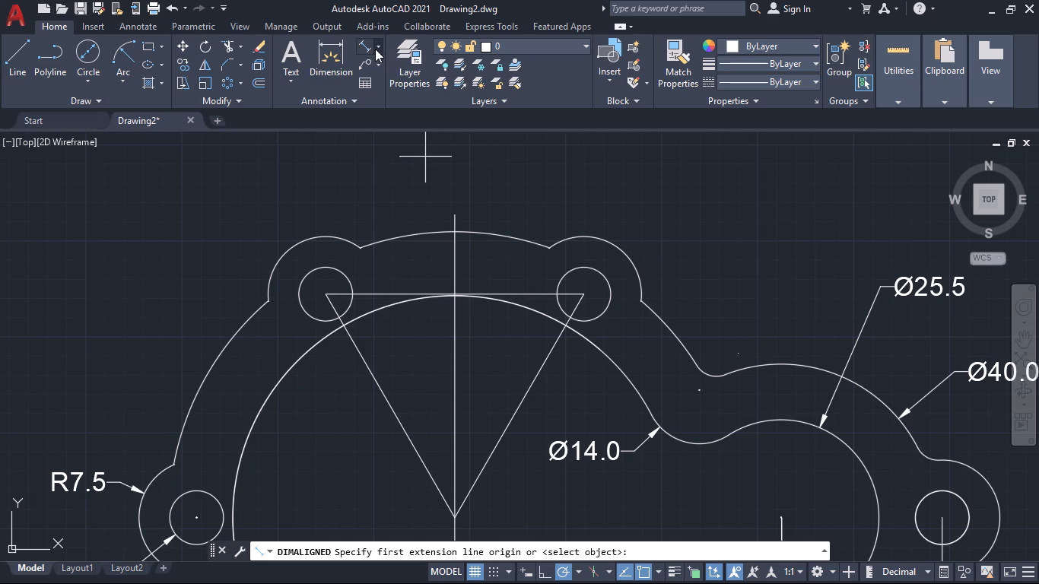
Add angular dimensions between the vertical centre line and each slanted line to the upper holes, placing both arcs above the top outline.
left_click(375, 49)
left_click(385, 131)
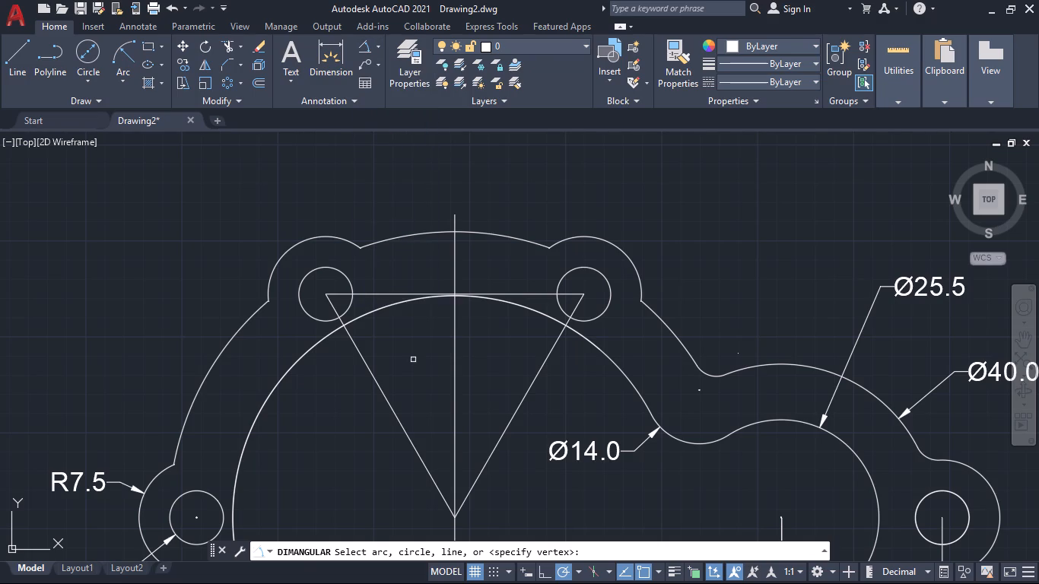
left_click(394, 408)
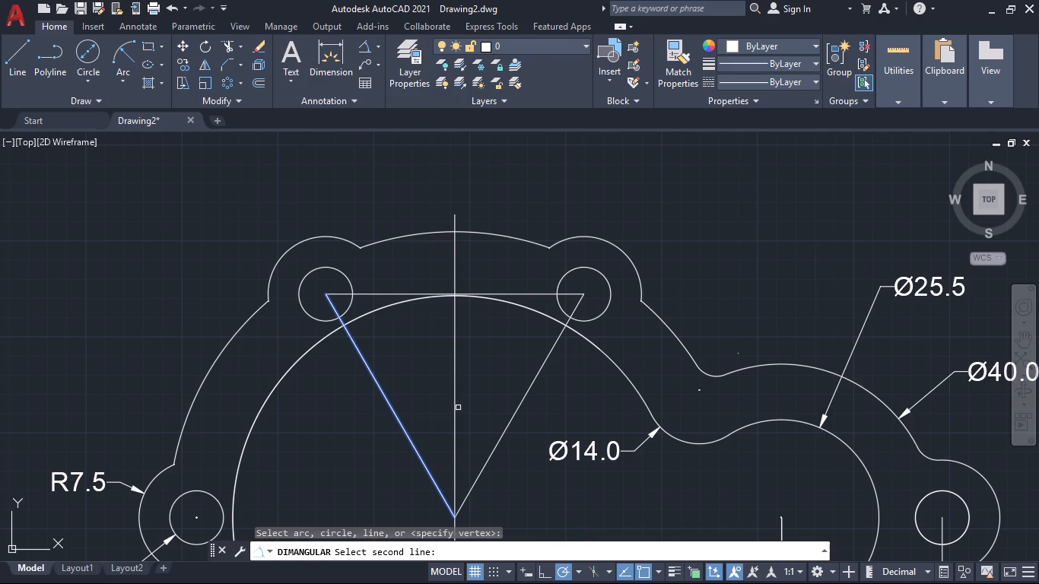
left_click(453, 408)
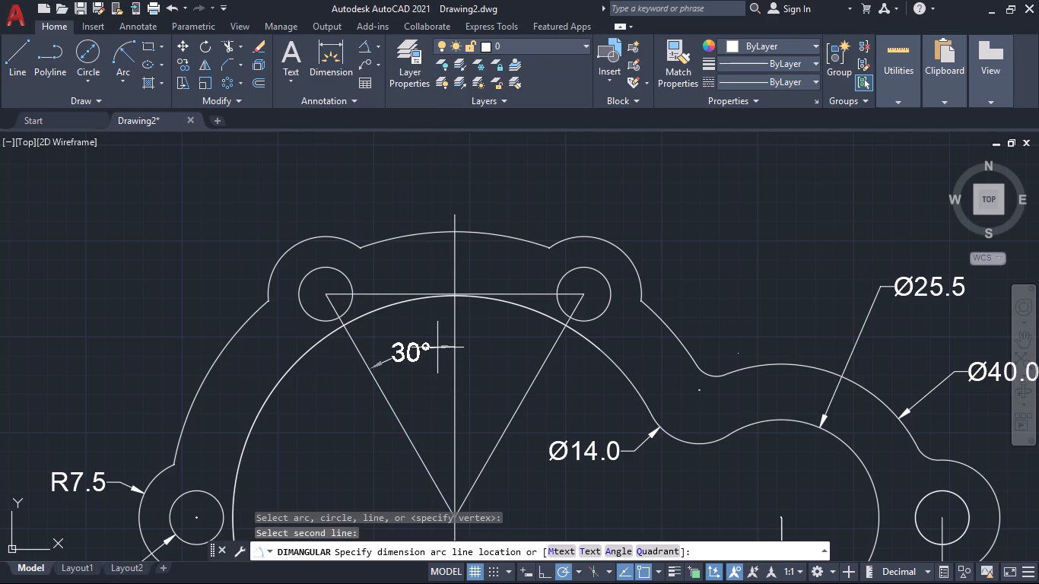
left_click(399, 161)
key("space")
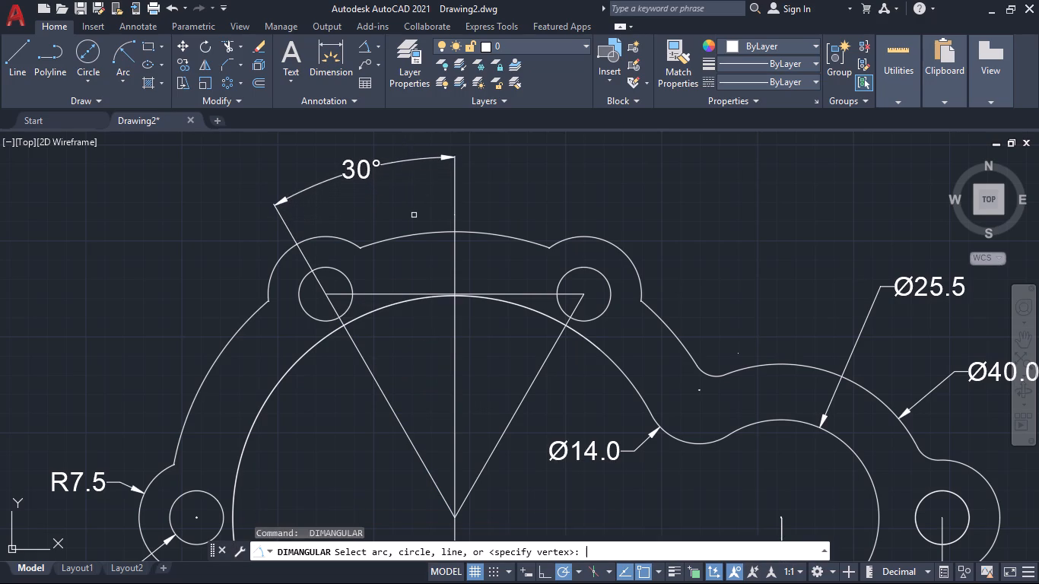
left_click(456, 360)
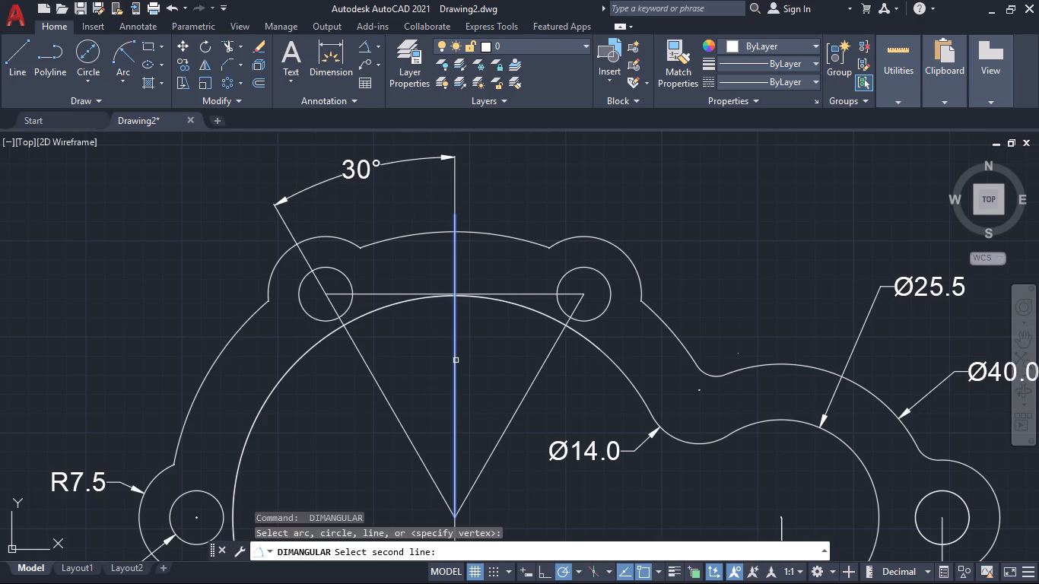
left_click(527, 392)
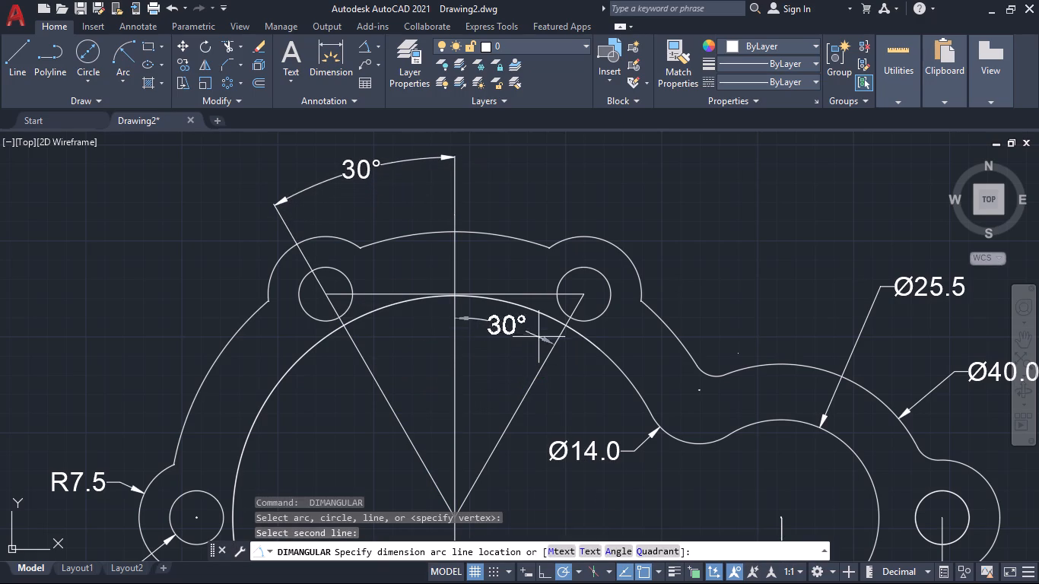
left_click(607, 191)
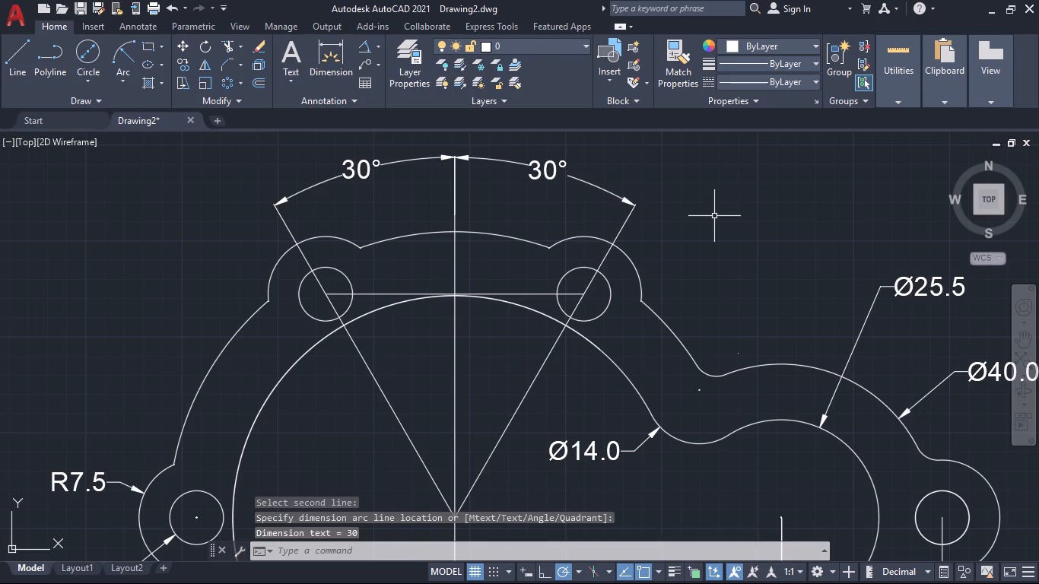
key("Escape")
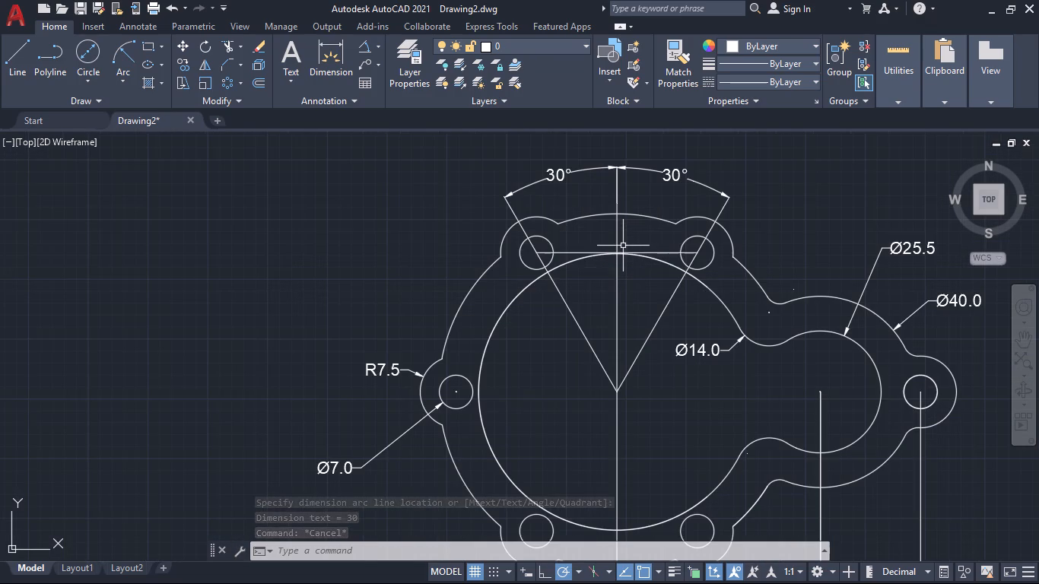
Delete the horizontal line between the two upper holes and the two slanted lines running to the large circle's centre.
left_click(577, 253)
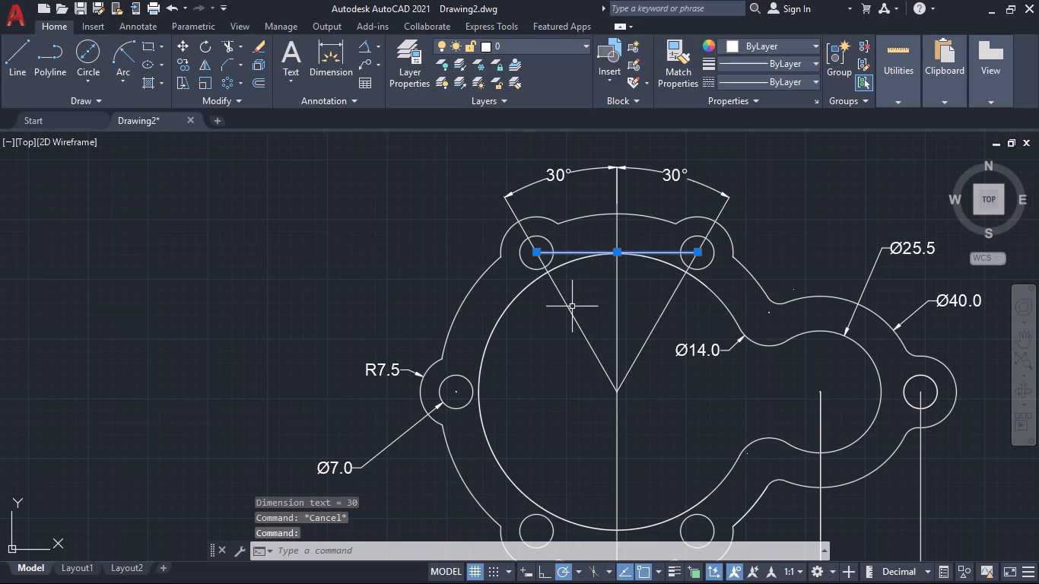
left_click(577, 327)
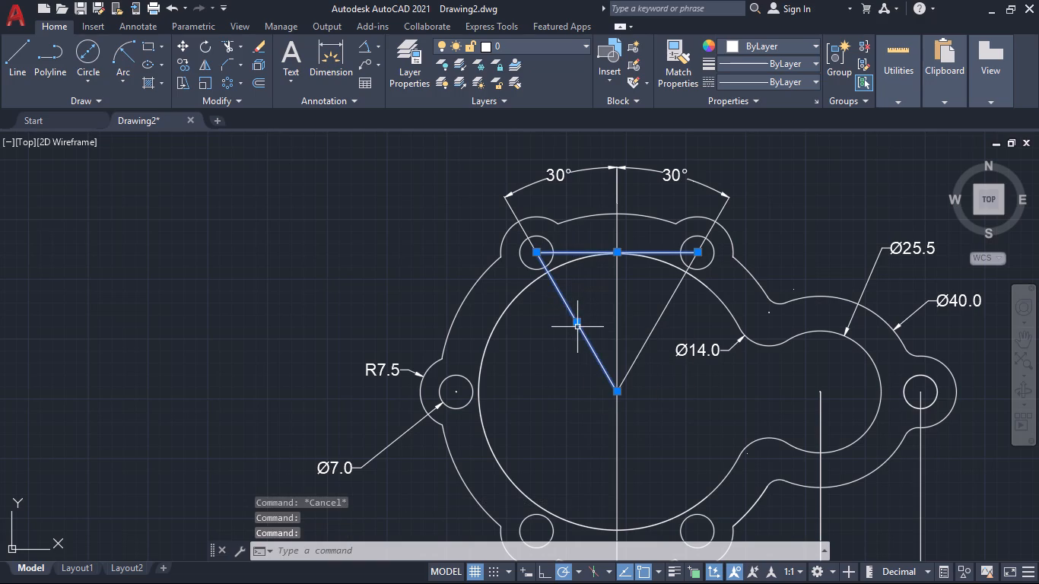
left_click(648, 337)
key("Delete")
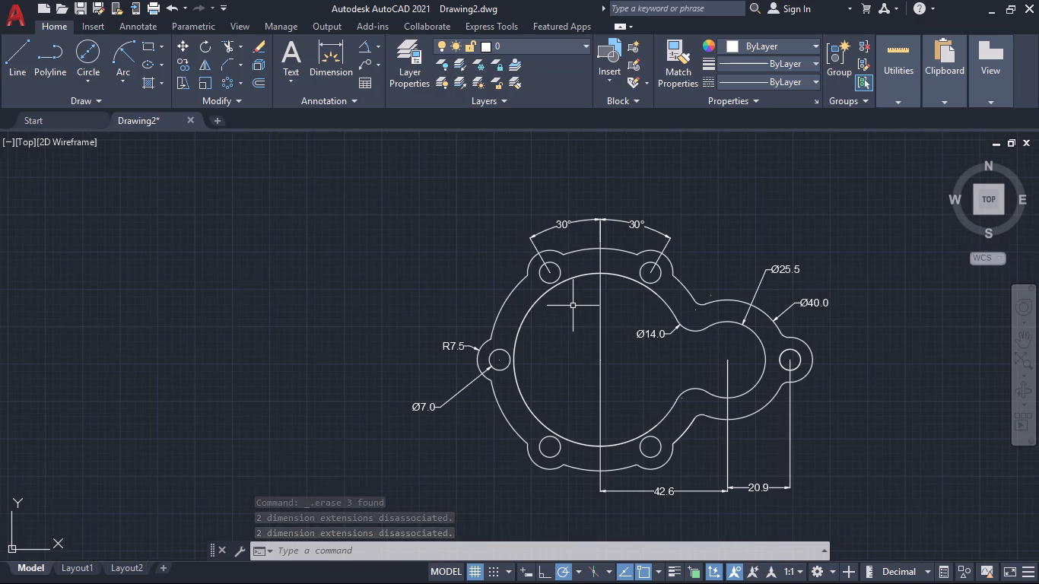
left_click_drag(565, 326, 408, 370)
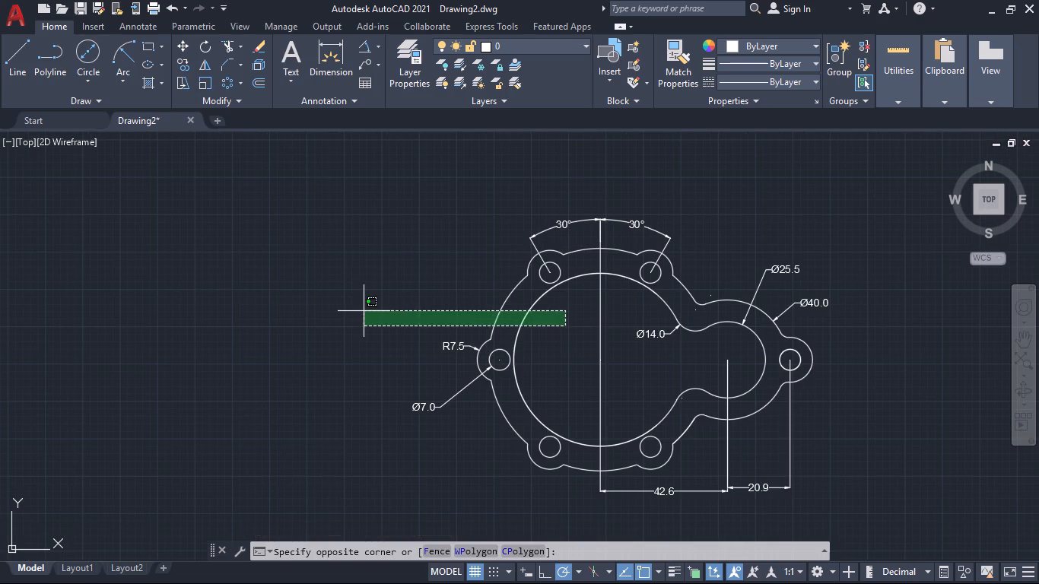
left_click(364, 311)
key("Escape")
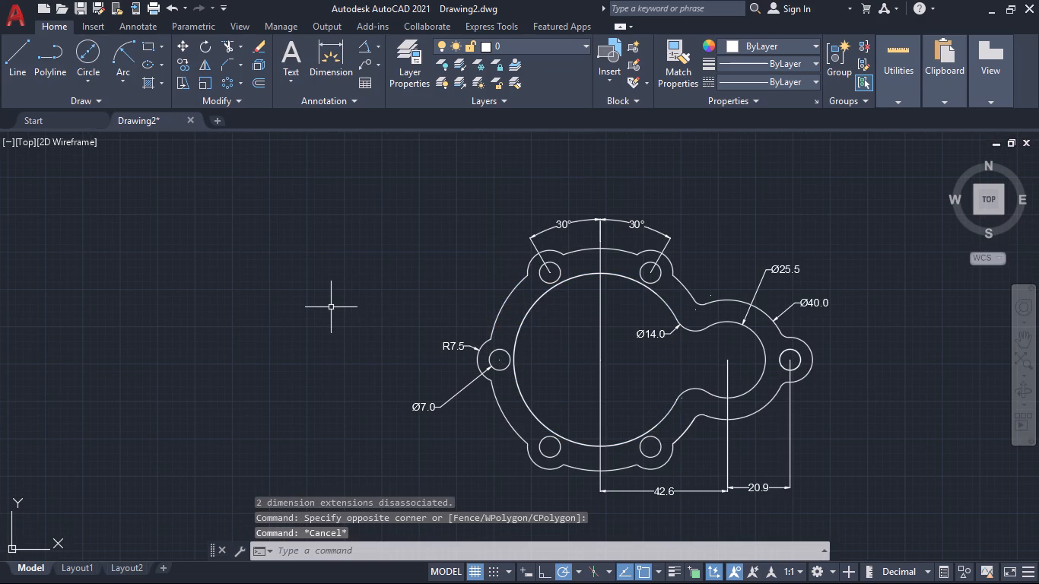
Save the drawing in the Documents folder under the file name Mech-2.
key("ctrl+s")
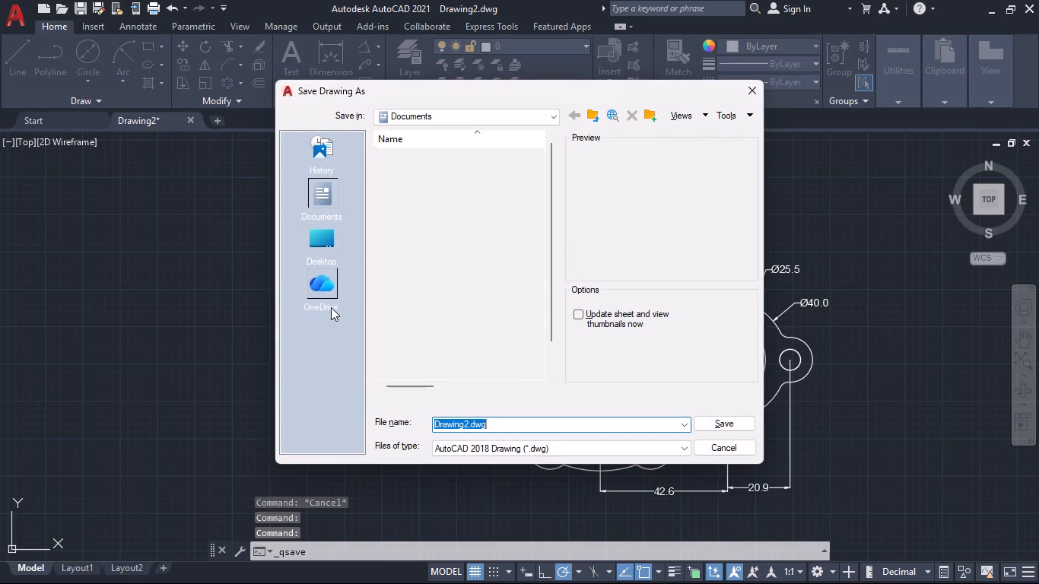
triple_click(496, 422)
key("BackSpace")
key("BackSpace")
key("BackSpace")
key("BackSpace")
key("BackSpace")
key("BackSpace")
key("BackSpace")
key("BackSpace")
key("BackSpace")
key("BackSpace")
key("BackSpace")
key("BackSpace")
key("BackSpace")
key("BackSpace")
key("BackSpace")
key("BackSpace")
key("BackSpace")
key("BackSpace")
key("BackSpace")
key("BackSpace")
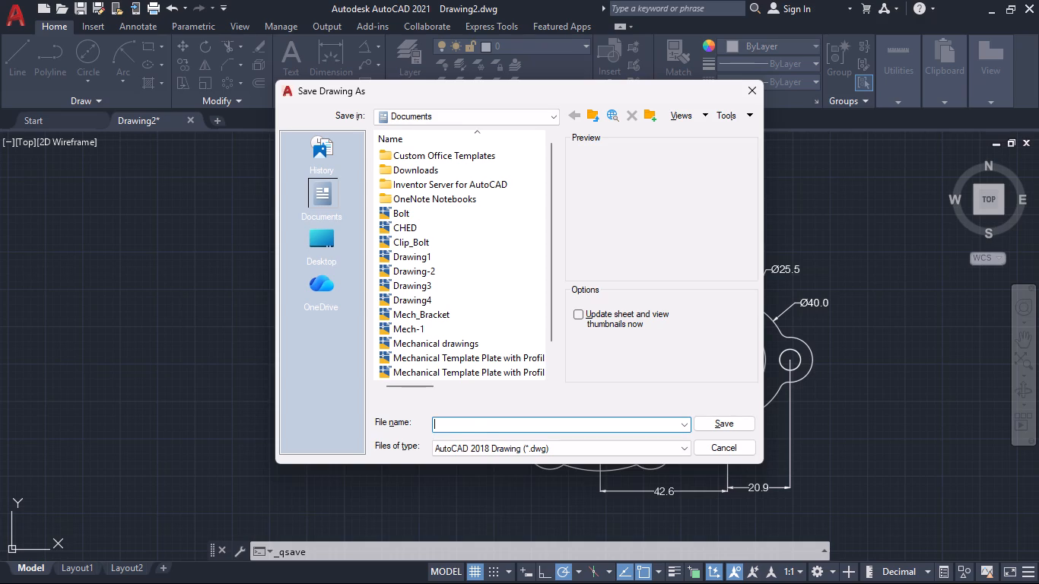
type("Mech")
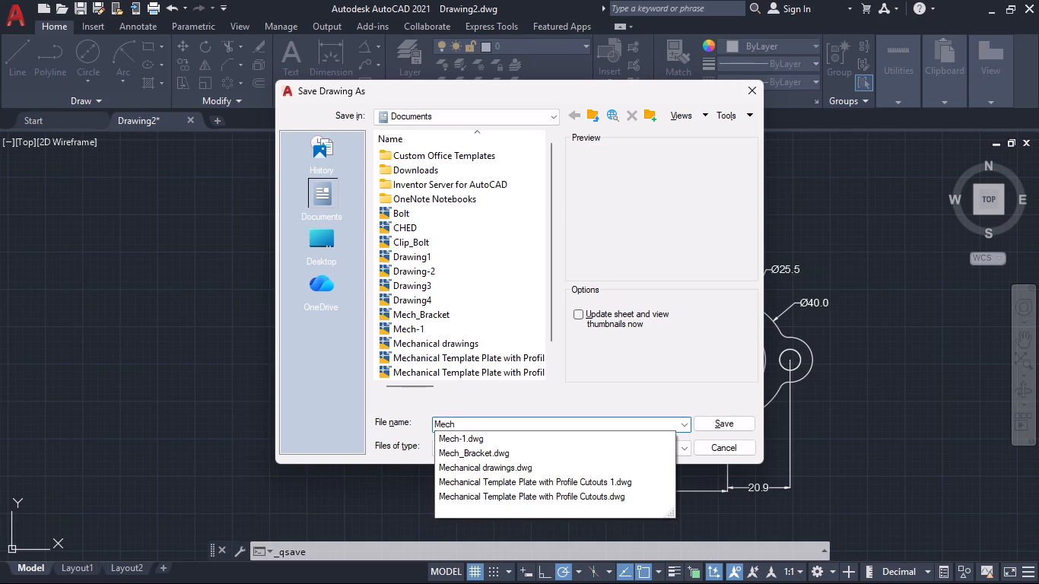
type("-2")
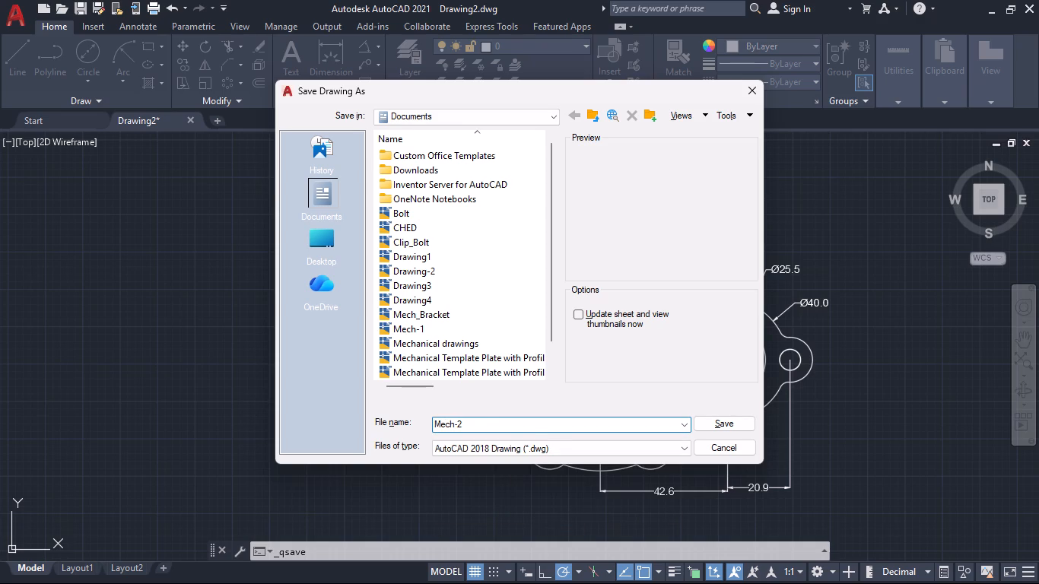
left_click(716, 421)
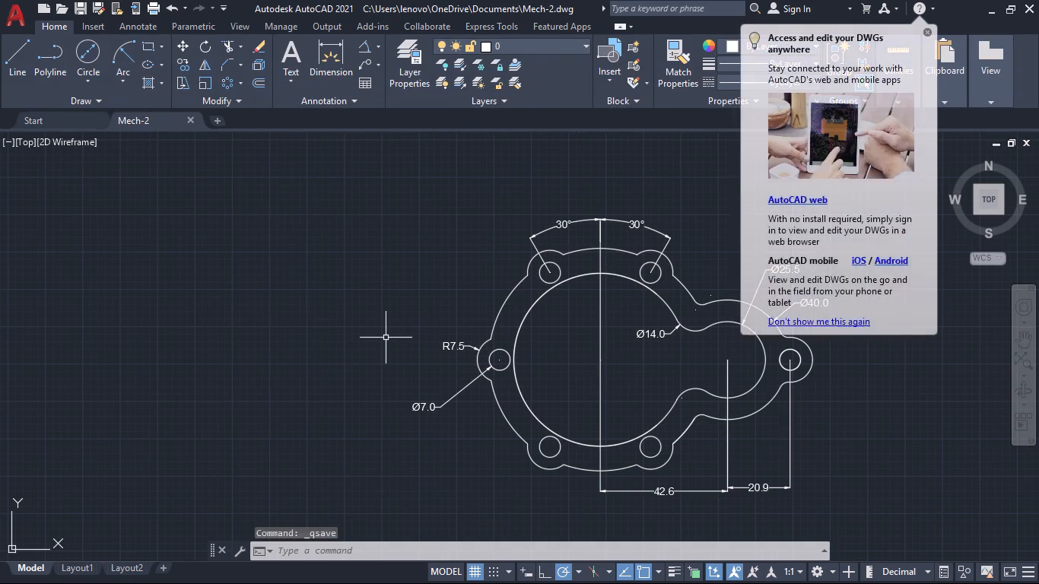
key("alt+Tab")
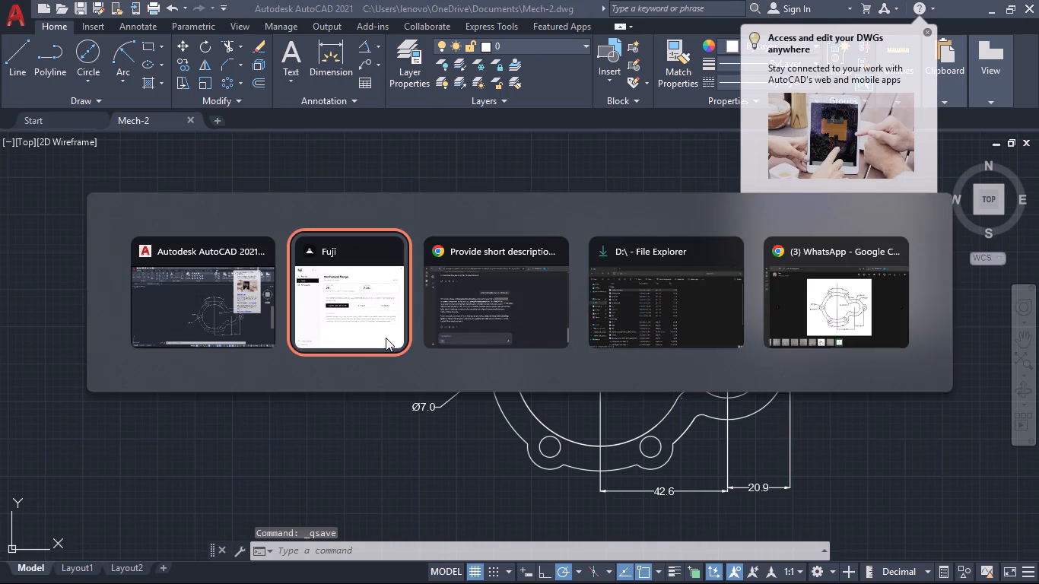